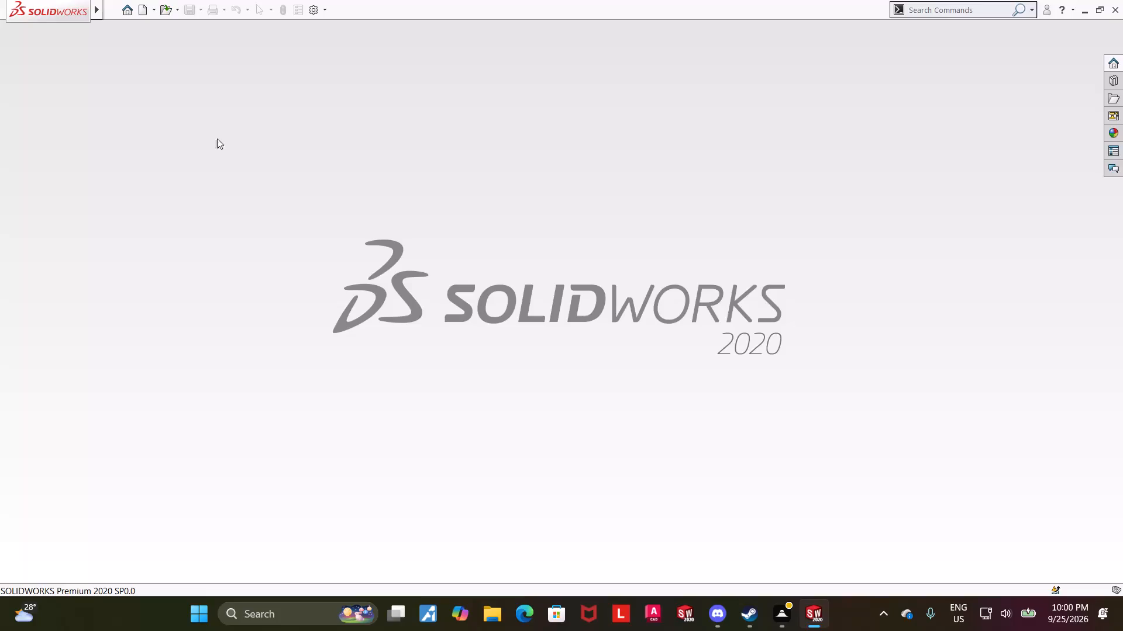
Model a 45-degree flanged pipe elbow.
Create a new part document.
left_click(142, 8)
double_click(280, 278)
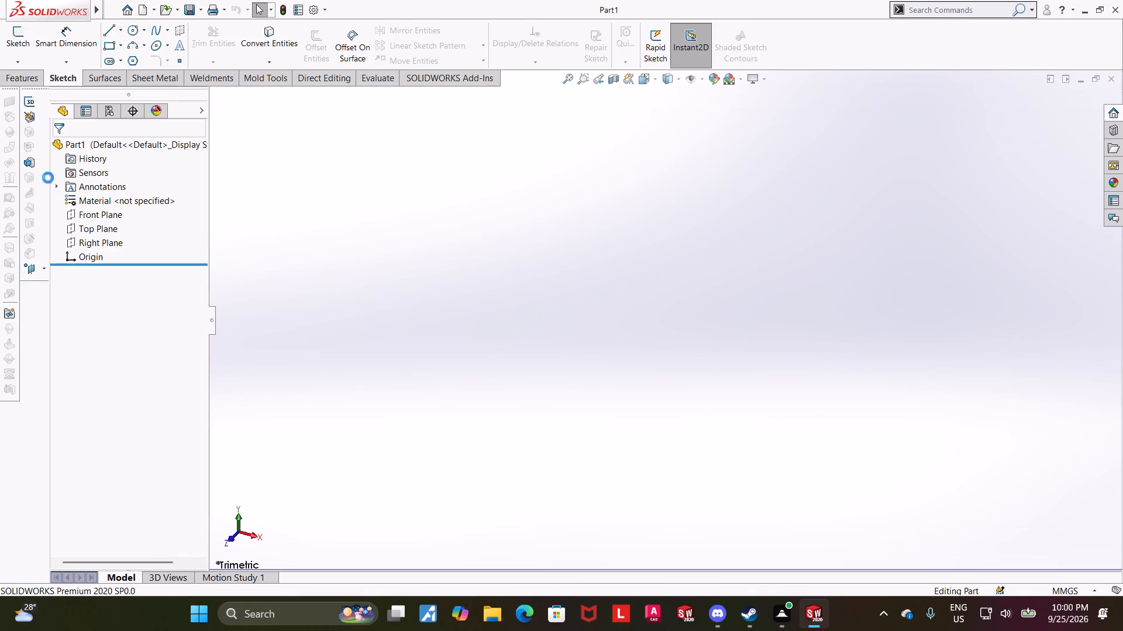
Start a sketch on the Top Plane and draw a center rectangle about 4.11 in tall, centered on the origin.
left_click(103, 228)
left_click(113, 213)
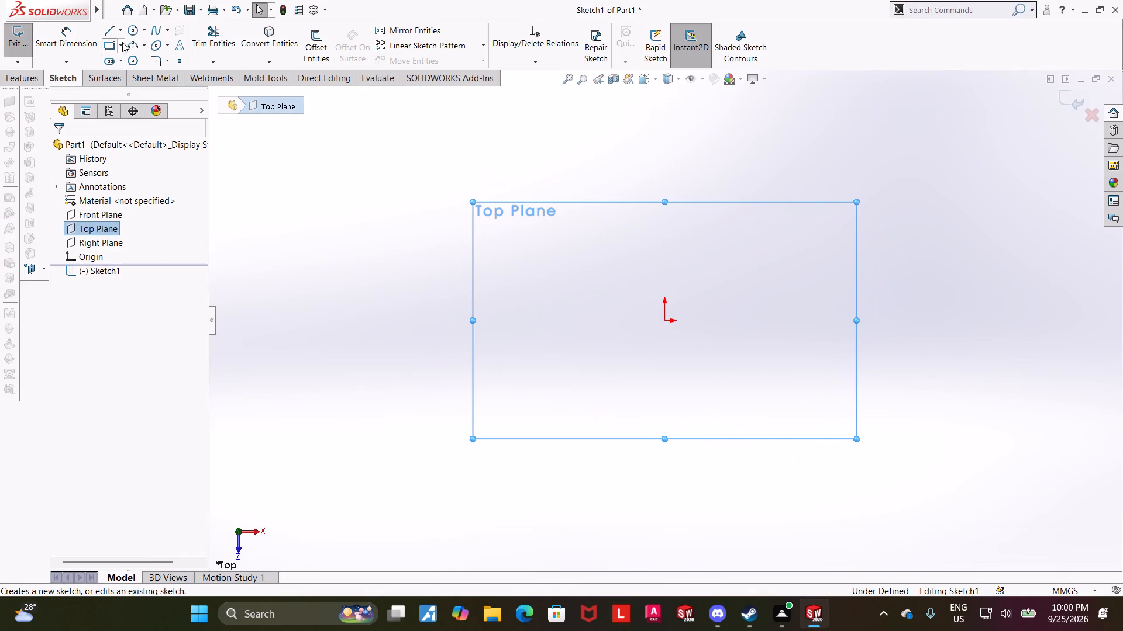
left_click(120, 47)
left_click(122, 73)
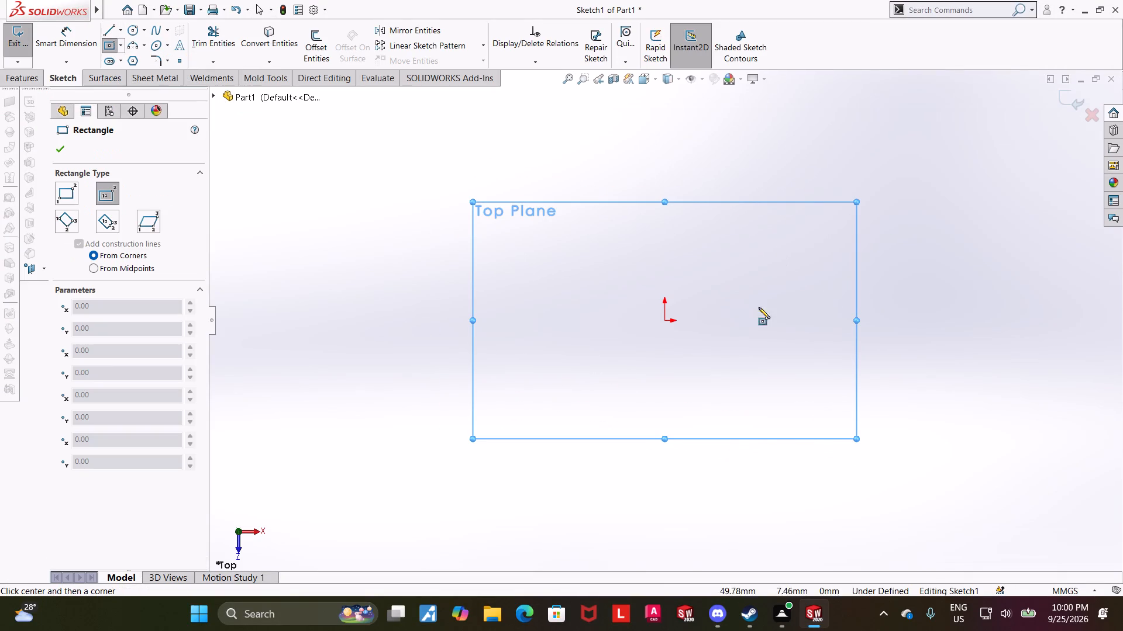
left_click(667, 323)
left_click(778, 208)
key("Escape")
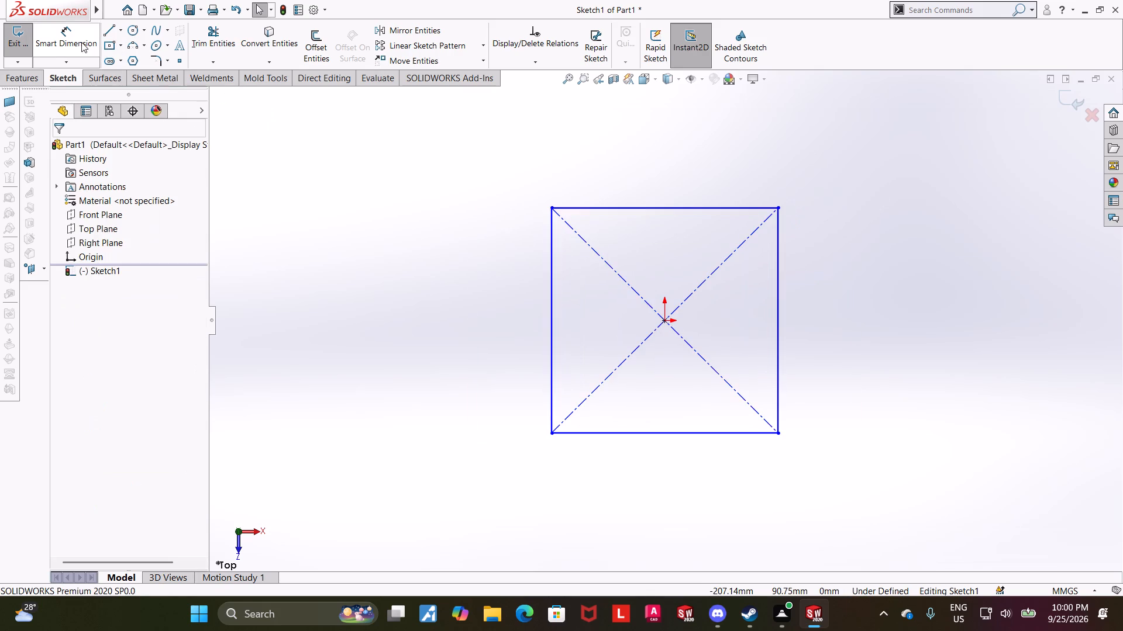
Change the document's unit system to IPS (inch, pound, second).
left_click(81, 42)
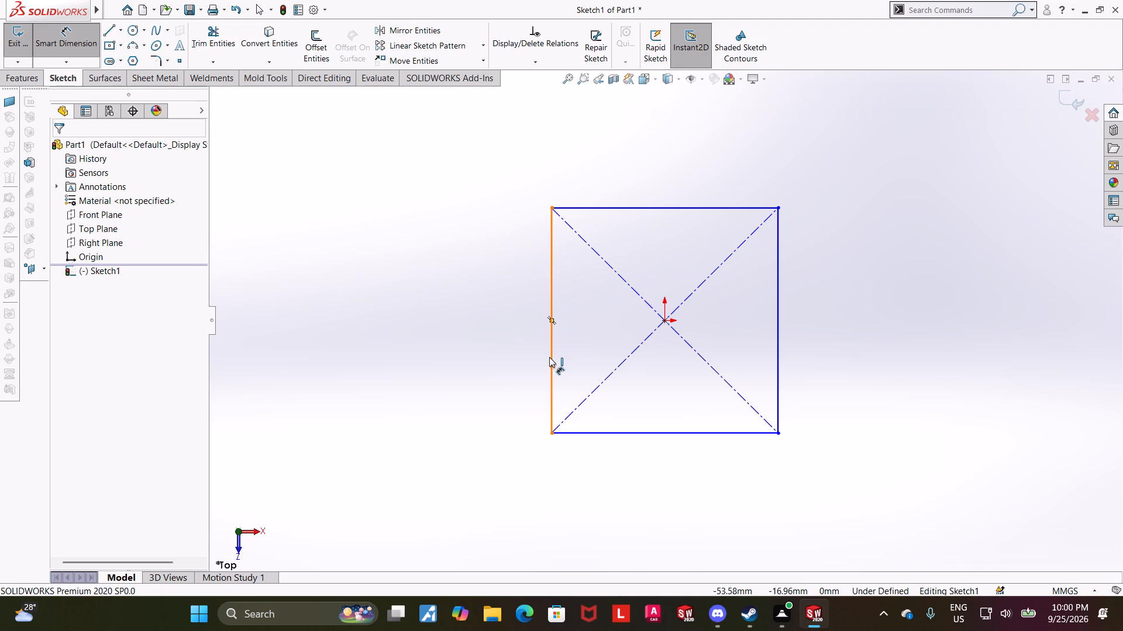
key("Escape")
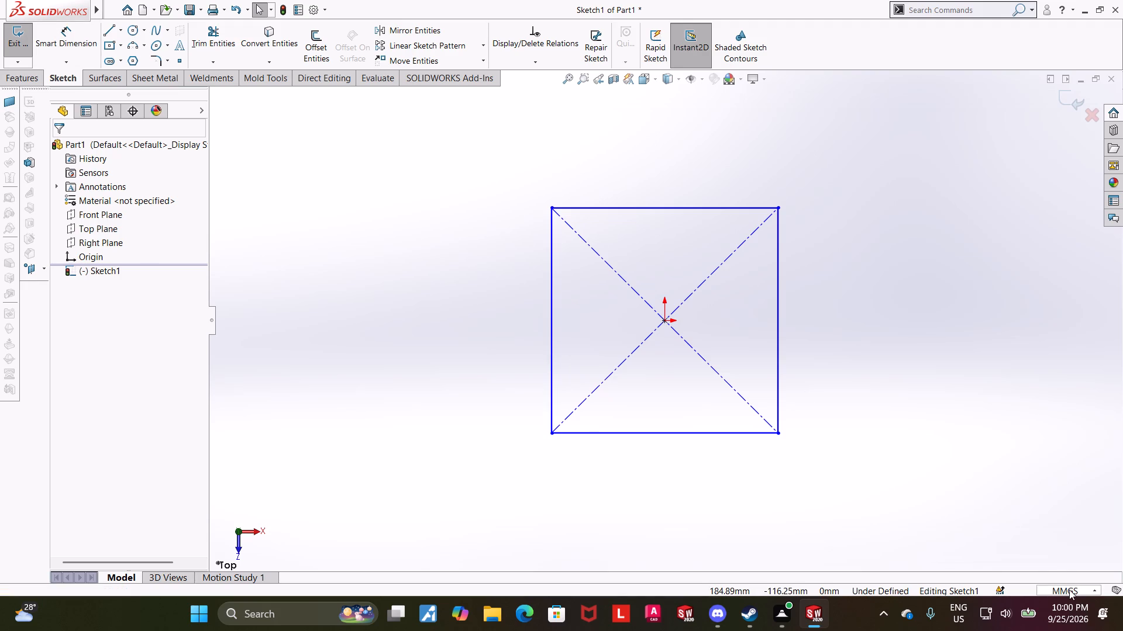
left_click(1069, 590)
left_click(1034, 558)
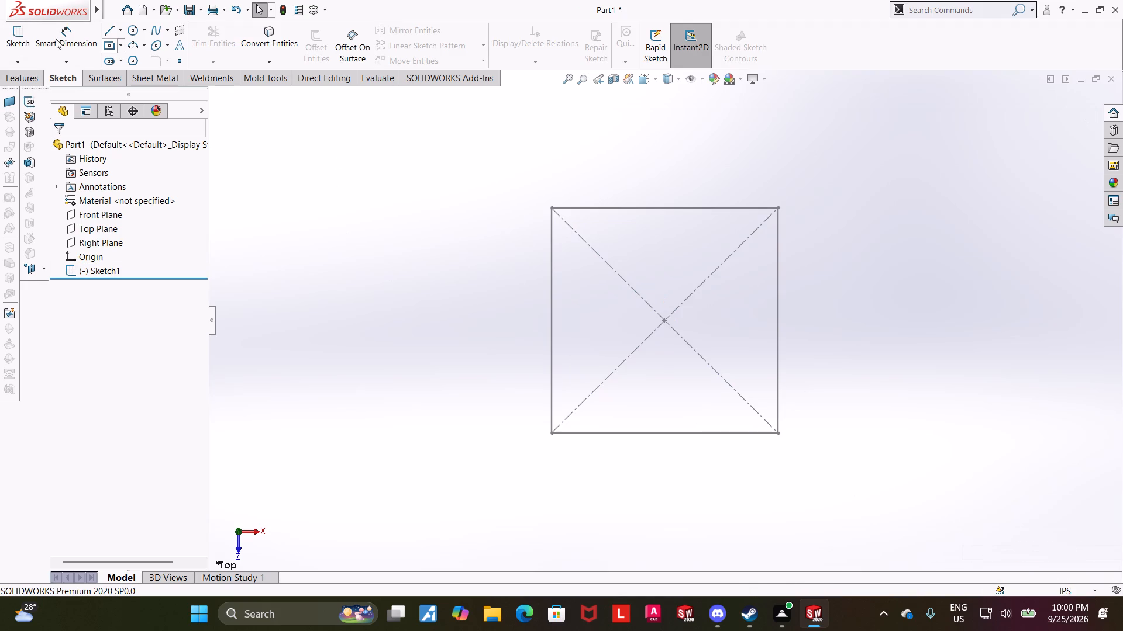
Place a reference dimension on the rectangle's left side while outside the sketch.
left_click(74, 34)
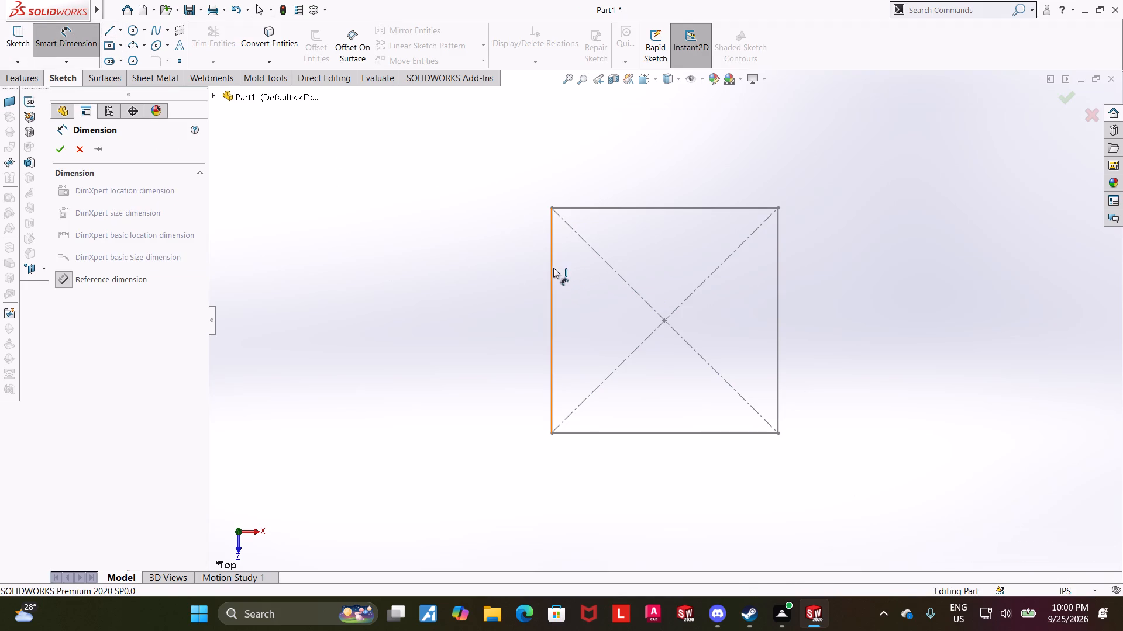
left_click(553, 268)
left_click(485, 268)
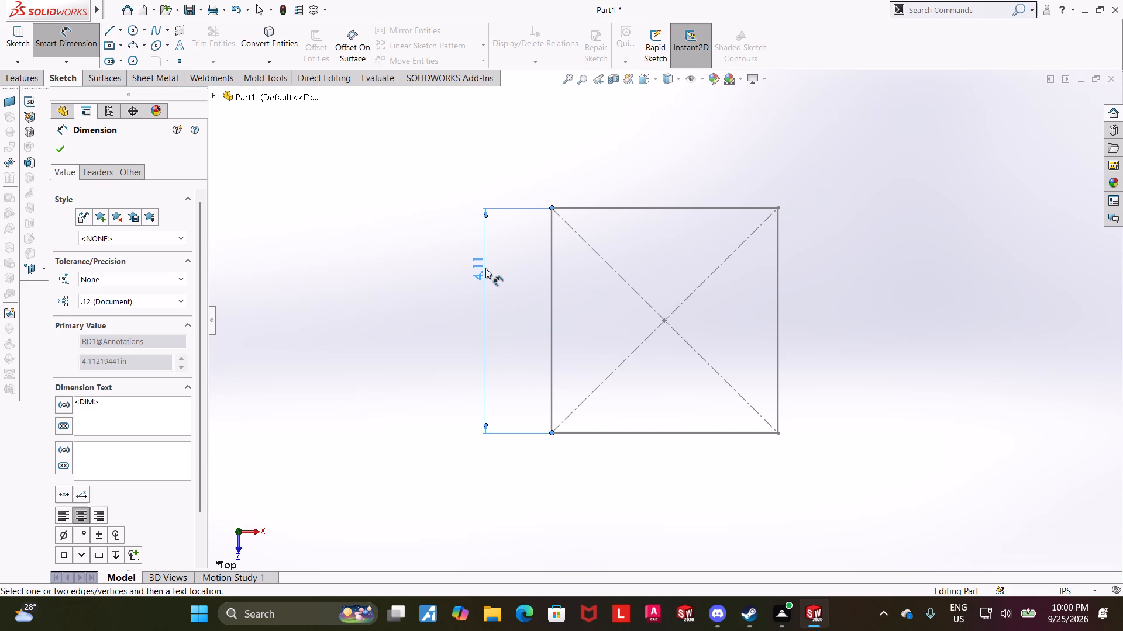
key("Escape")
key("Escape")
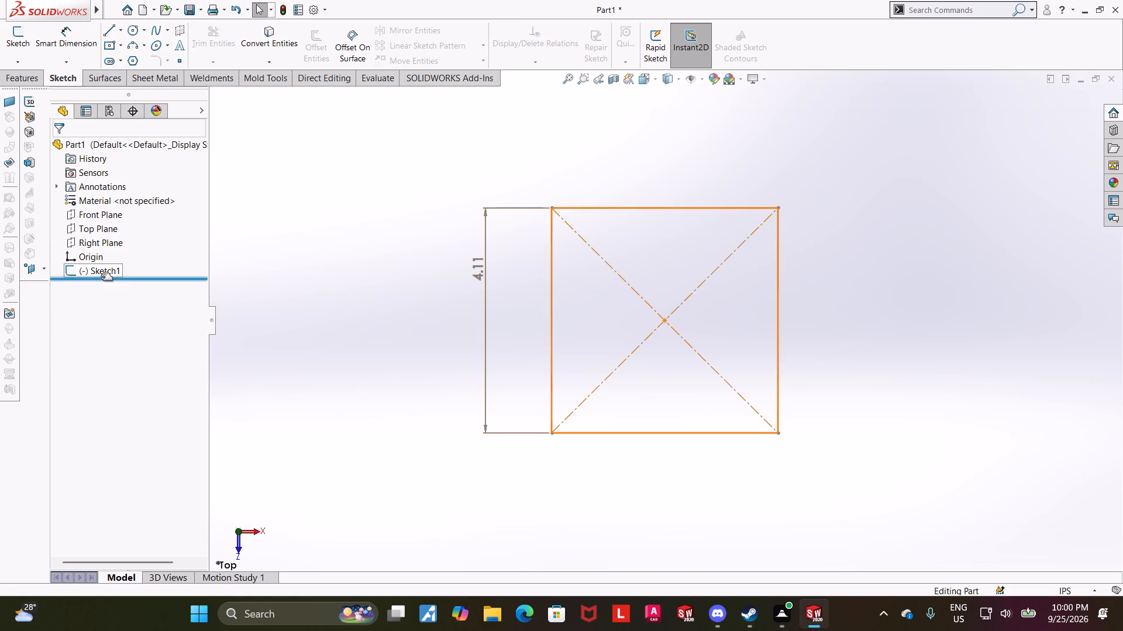
Reopen the rectangle sketch for editing and dimension its left side to 3.75 in.
left_click(99, 275)
left_click(113, 242)
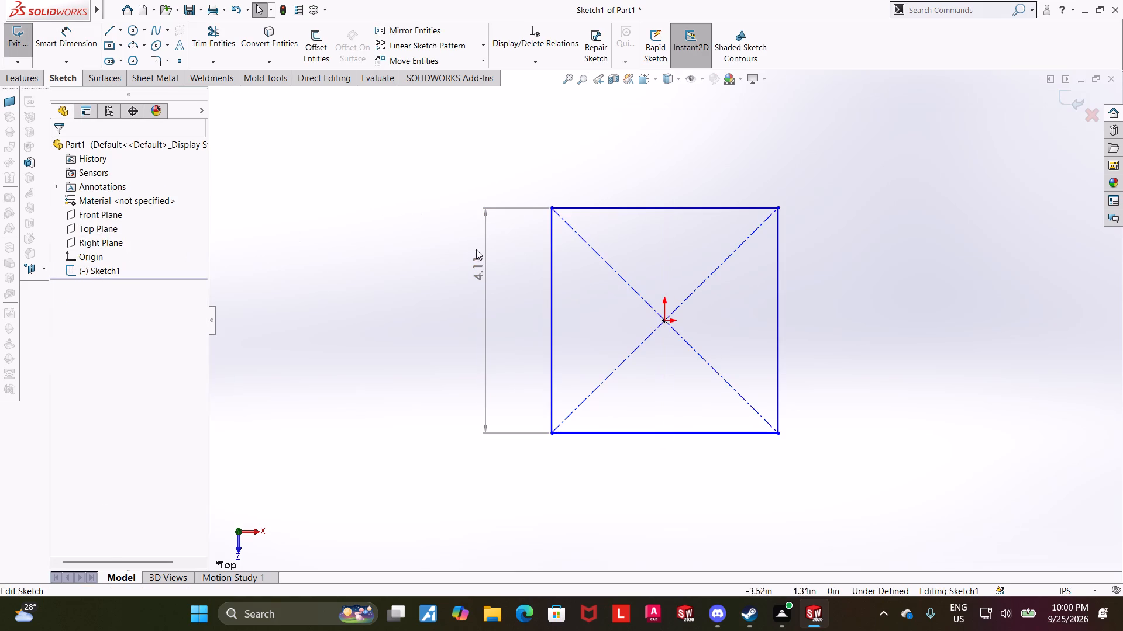
left_click(480, 264)
left_click(78, 40)
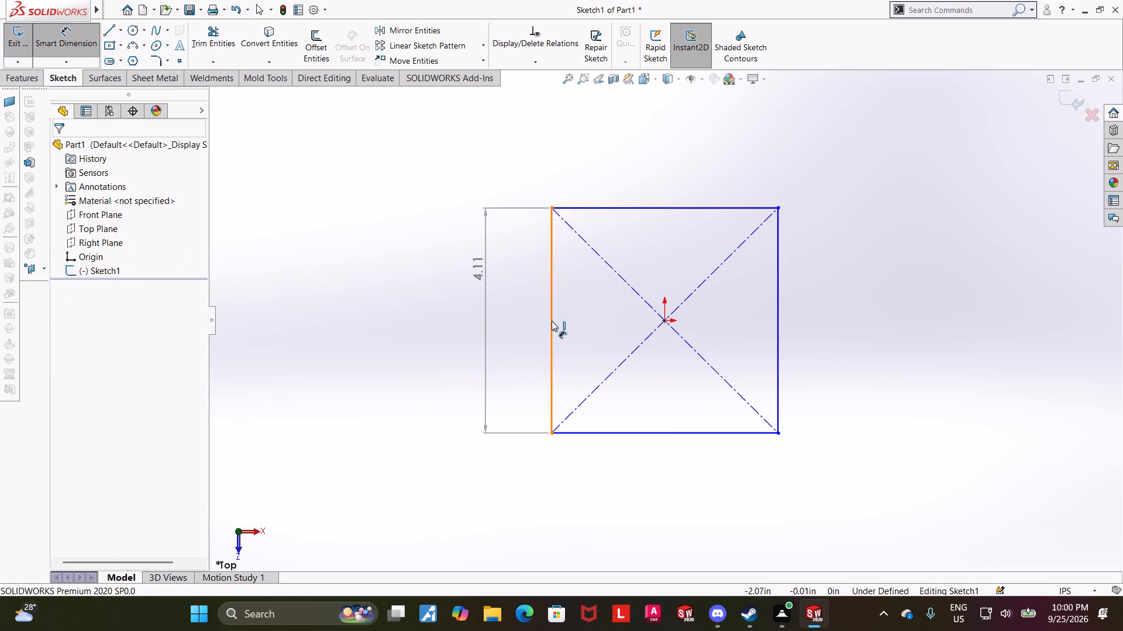
left_click(552, 321)
left_click(468, 321)
type("3.")
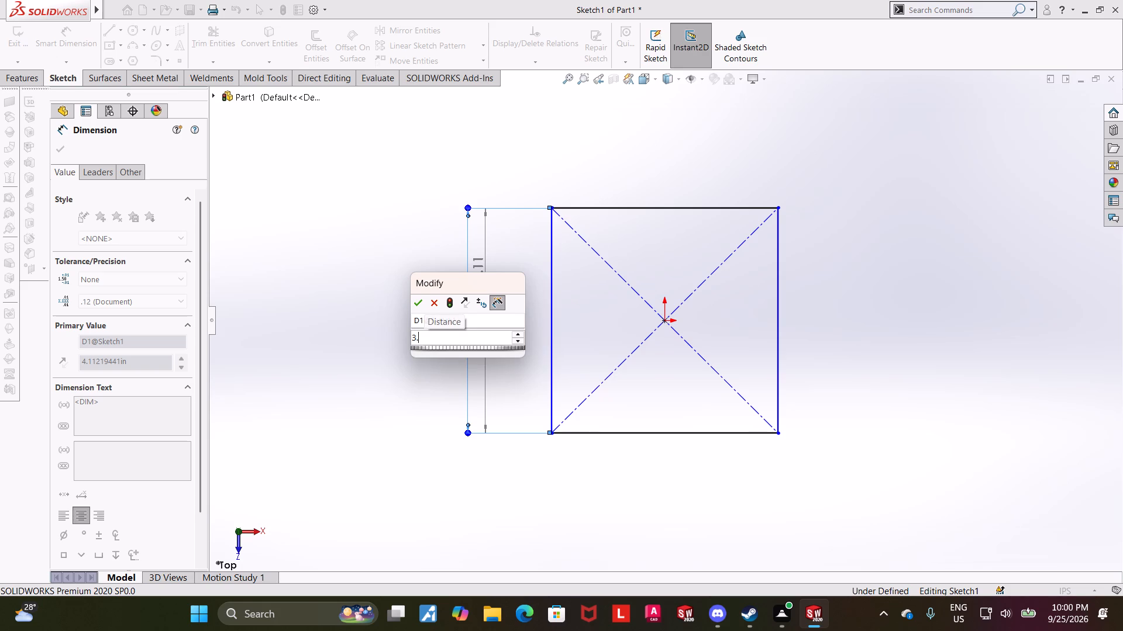
type("75")
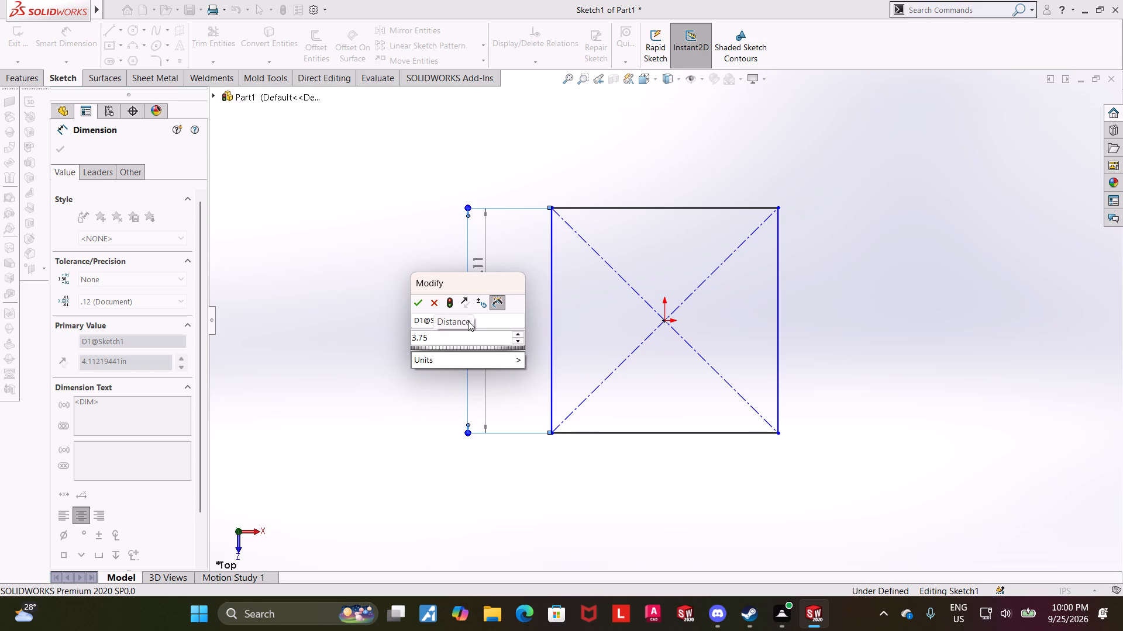
key("Return")
key("Escape")
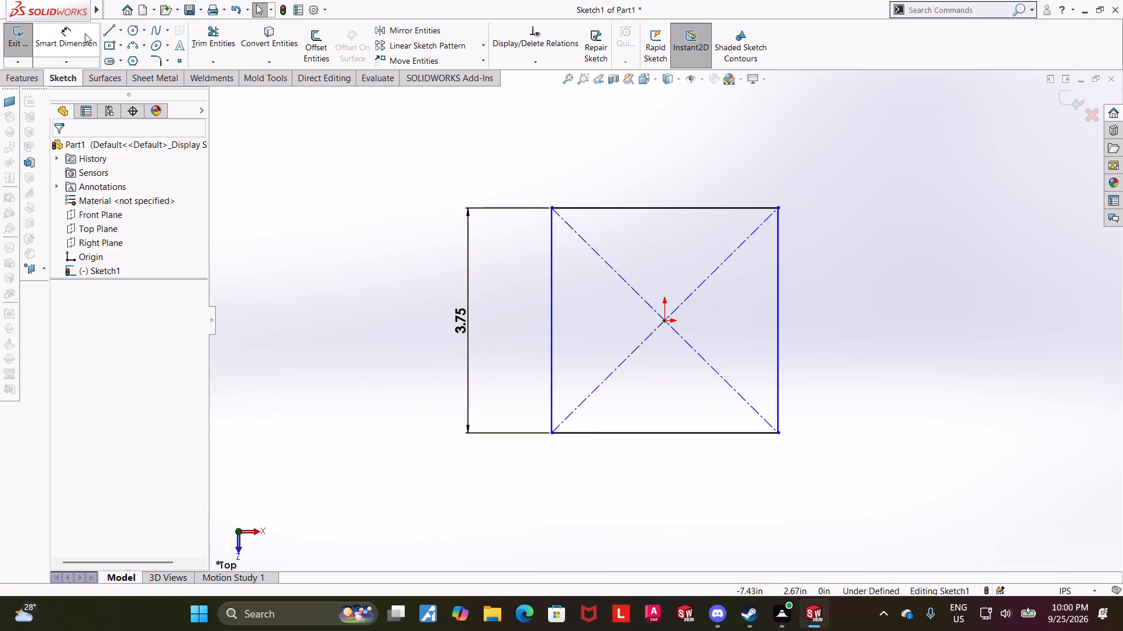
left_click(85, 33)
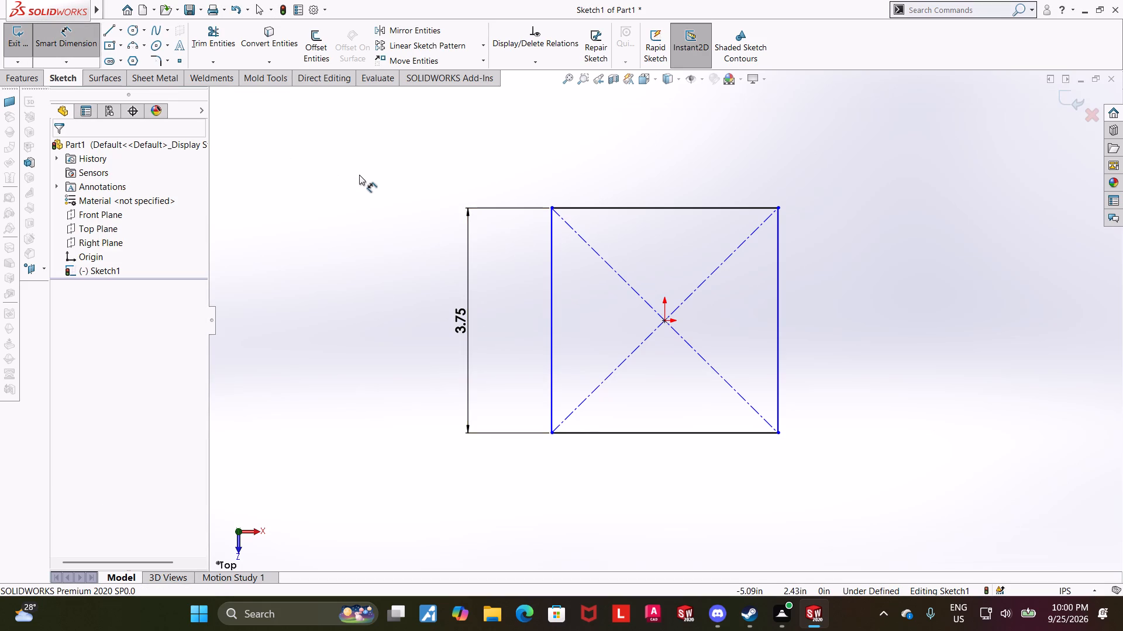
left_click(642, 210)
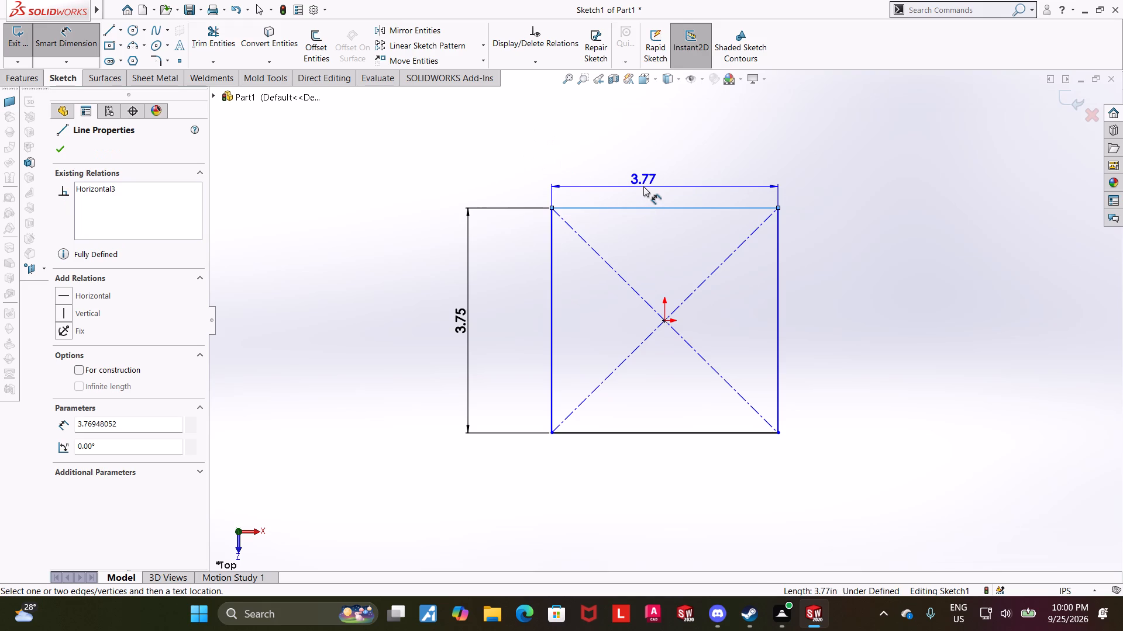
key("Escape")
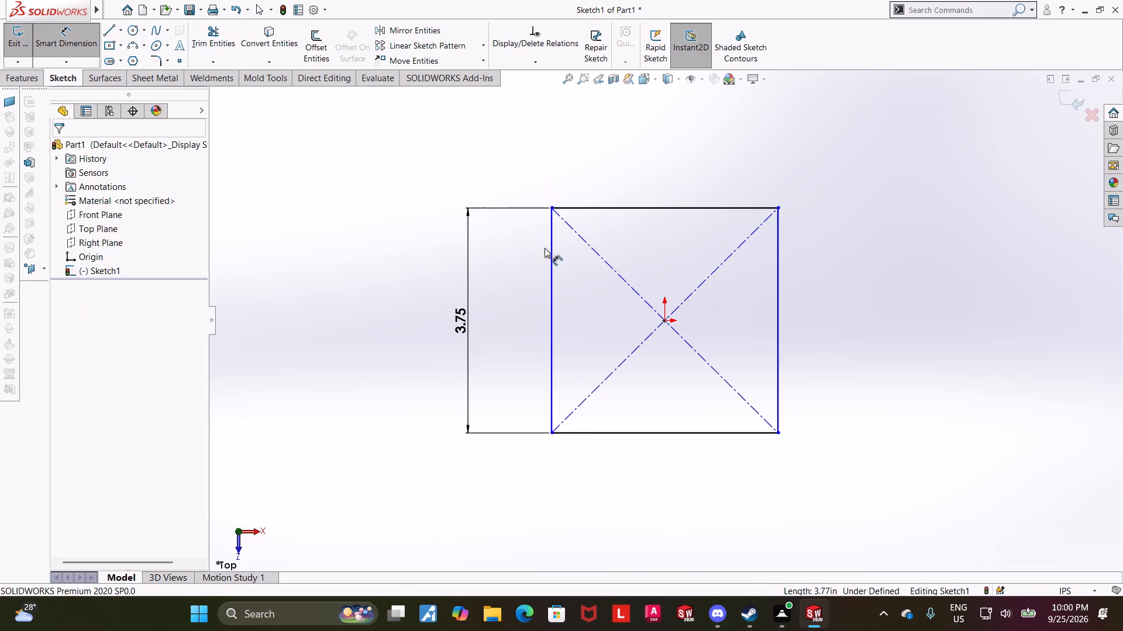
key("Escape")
Add an Equal relation between the rectangle's left and upper sides.
left_click(552, 254)
left_click(605, 207, "ctrl")
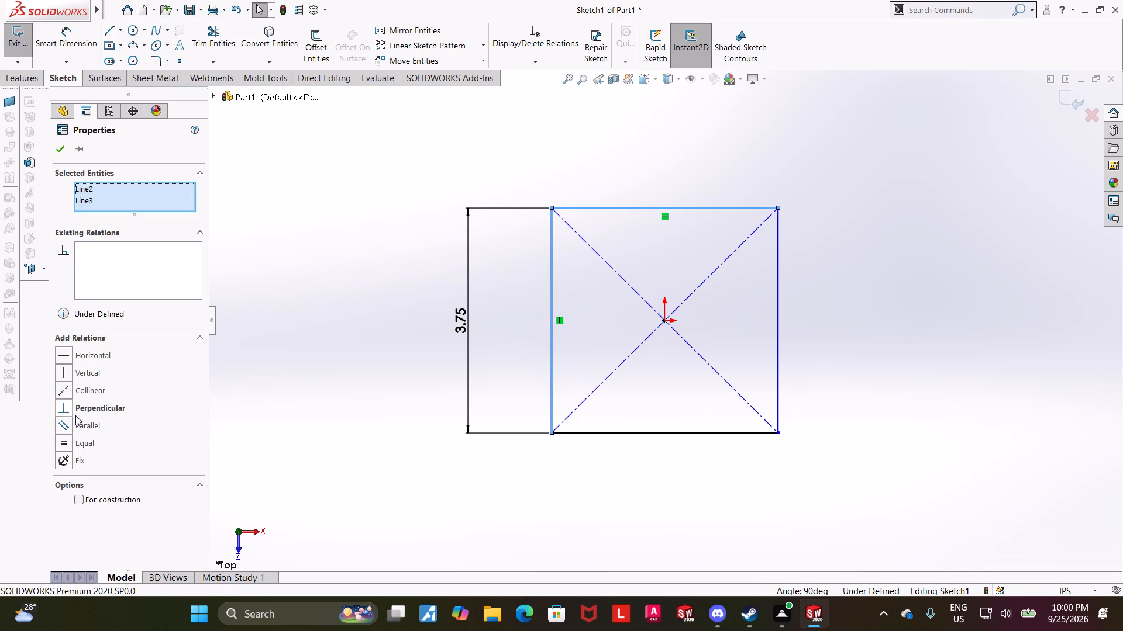
left_click(63, 439)
left_click(61, 146)
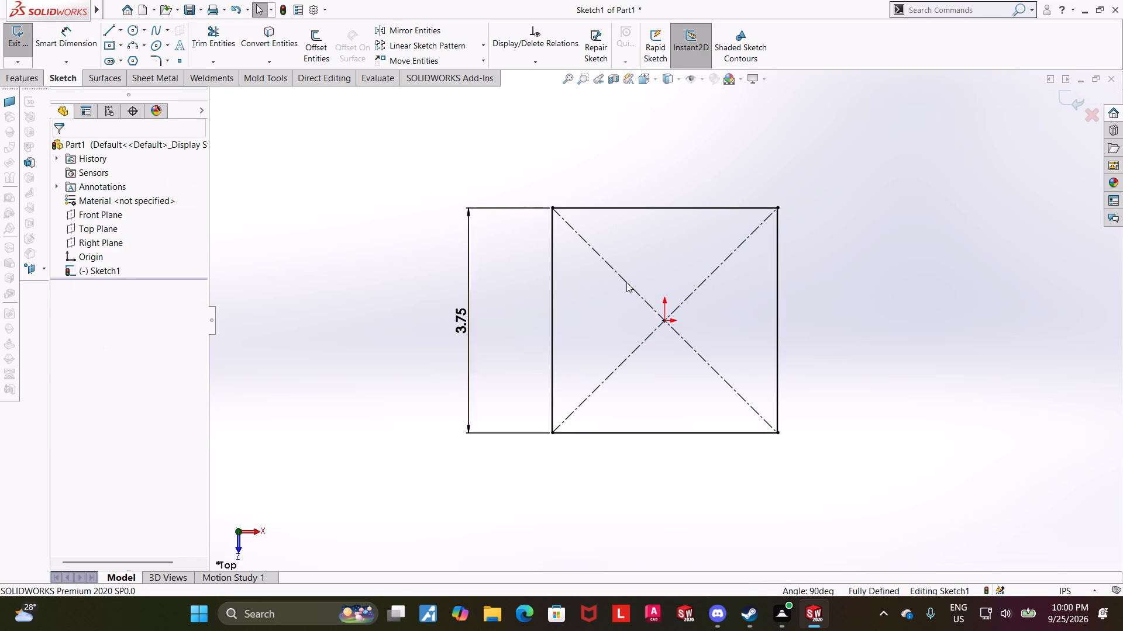
left_click(936, 358)
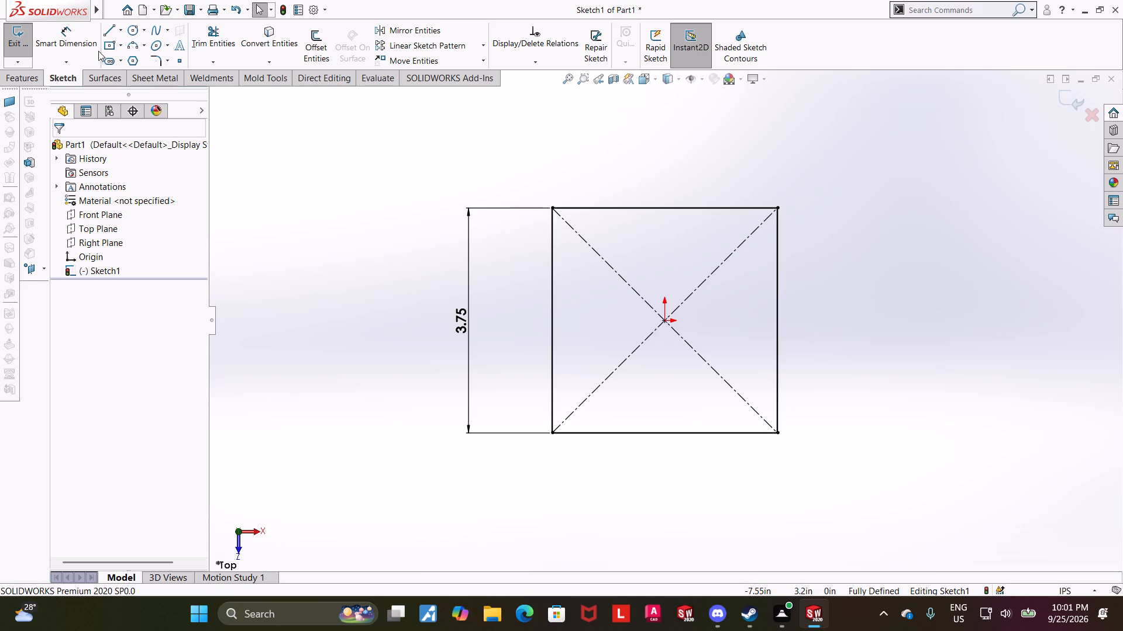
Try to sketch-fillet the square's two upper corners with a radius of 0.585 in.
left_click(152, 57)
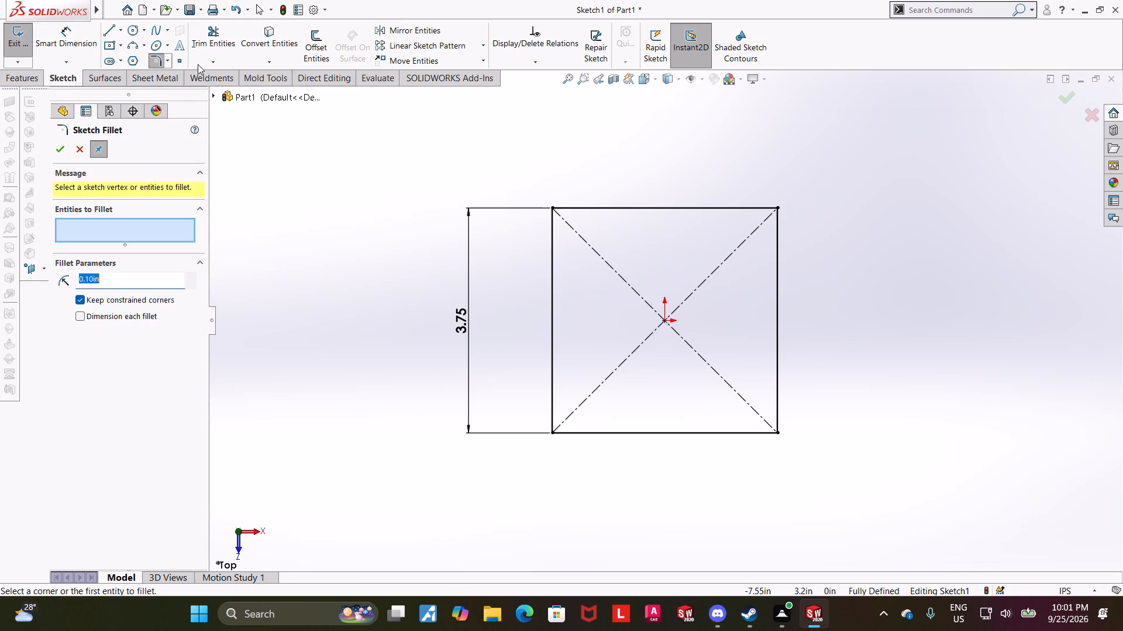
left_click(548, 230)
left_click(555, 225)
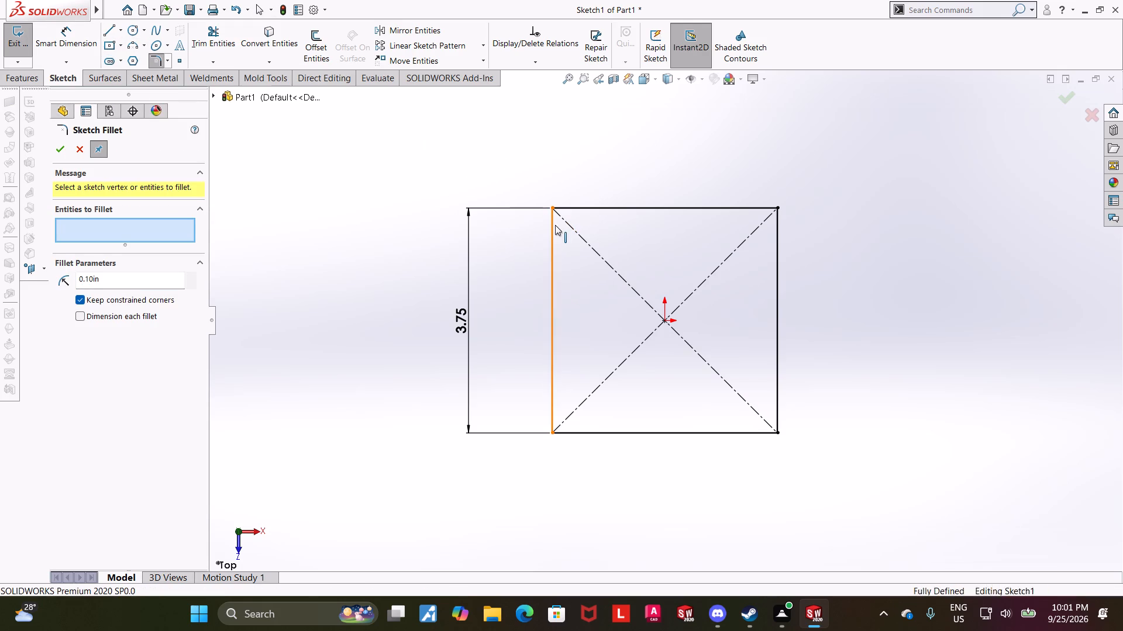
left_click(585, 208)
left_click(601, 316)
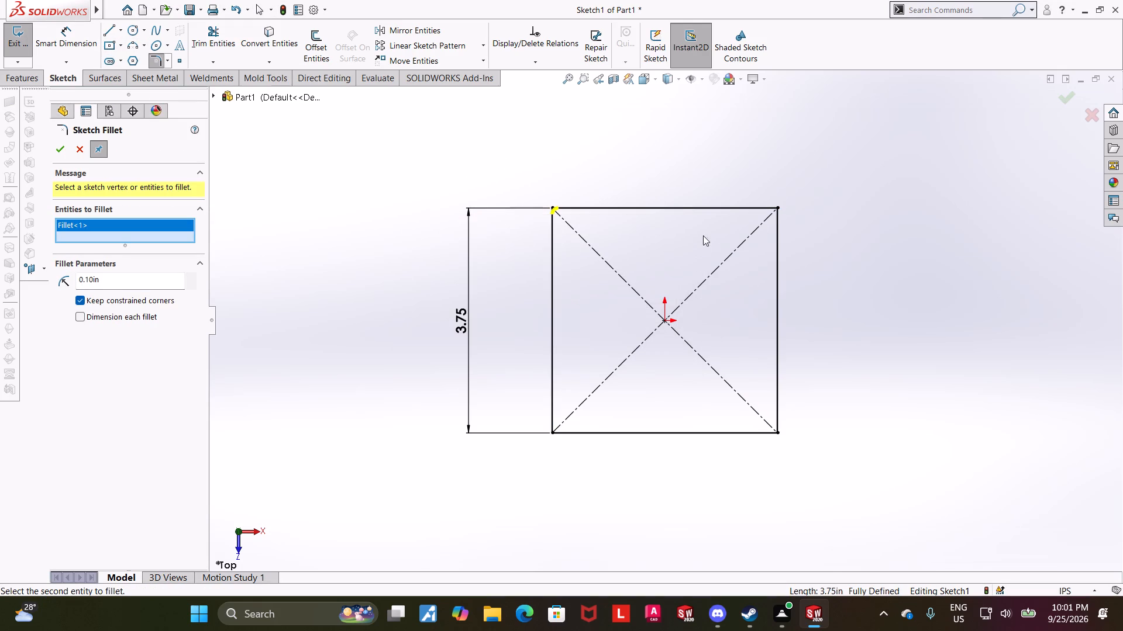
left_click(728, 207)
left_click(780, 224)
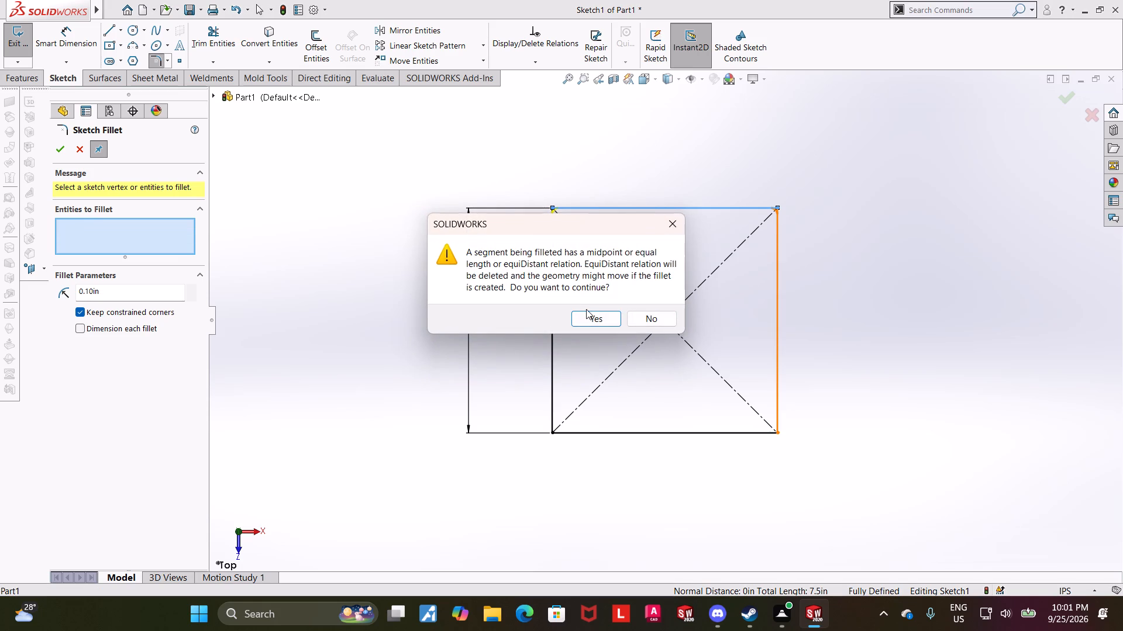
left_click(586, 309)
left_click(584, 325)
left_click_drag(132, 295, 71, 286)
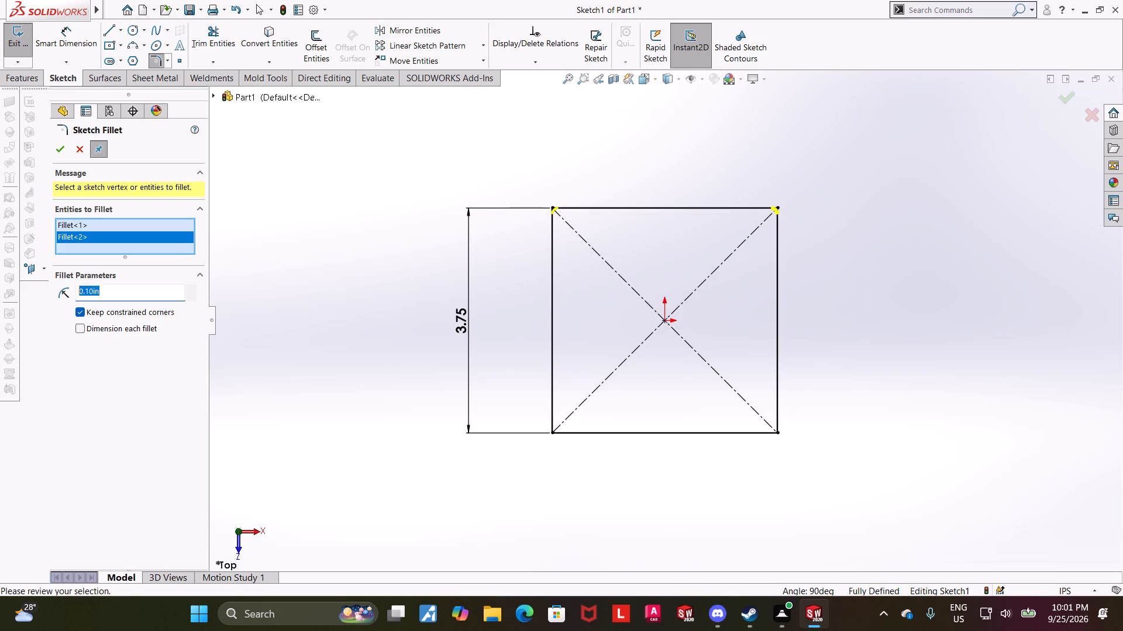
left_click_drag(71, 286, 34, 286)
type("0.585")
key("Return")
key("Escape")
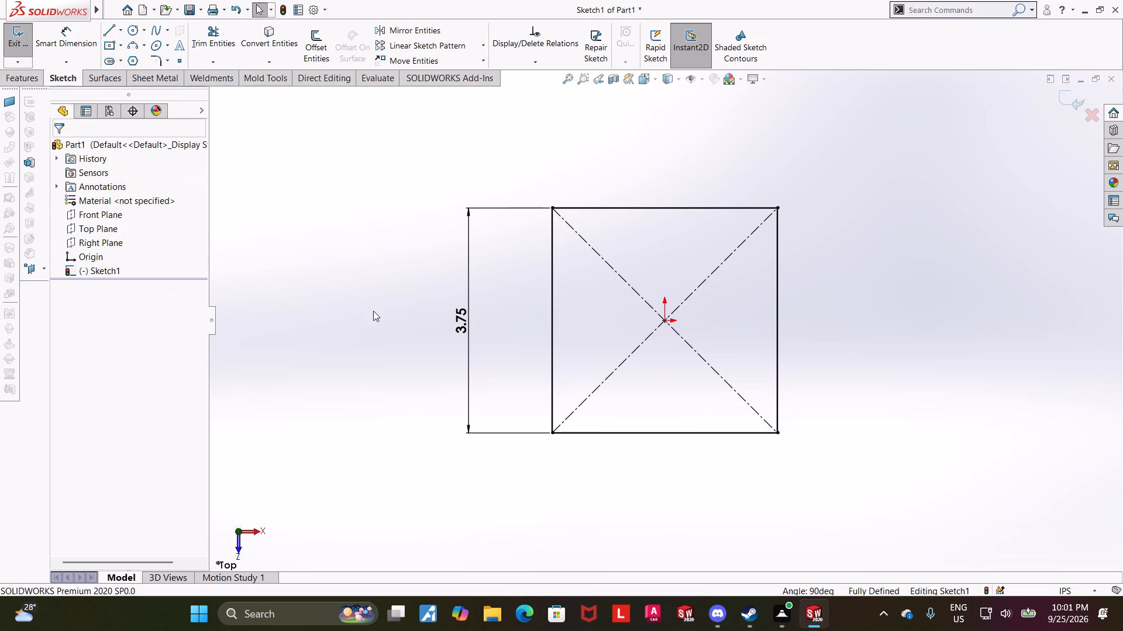
Apply 0.585 in sketch fillets to all four corners of the square, accepting the loss of the equal relation.
left_click(156, 59)
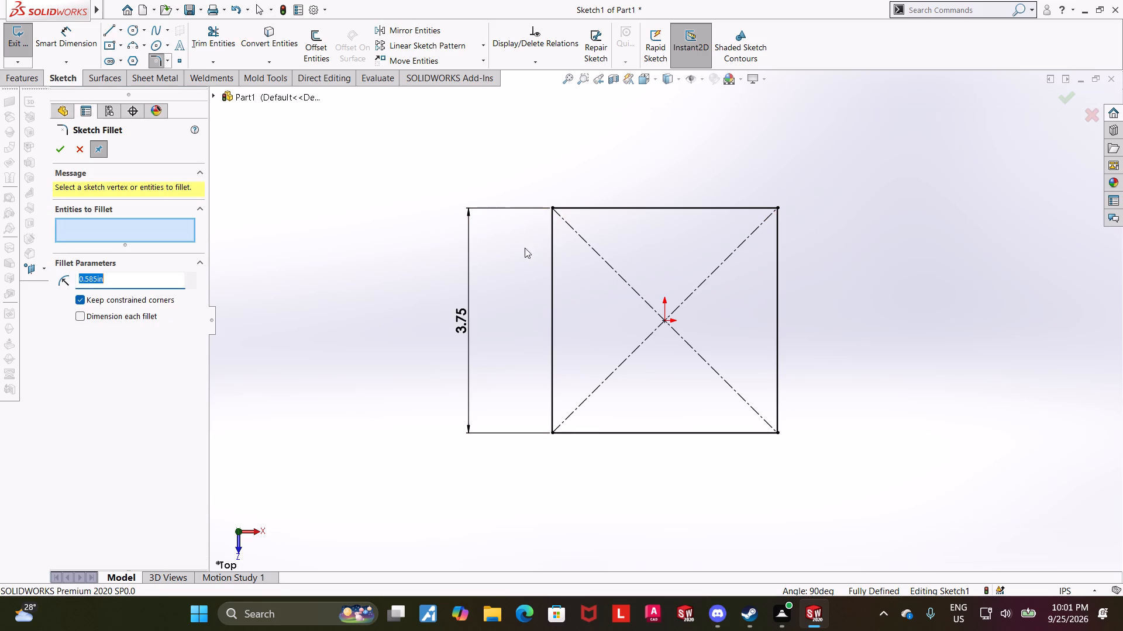
left_click(552, 238)
left_click(585, 209)
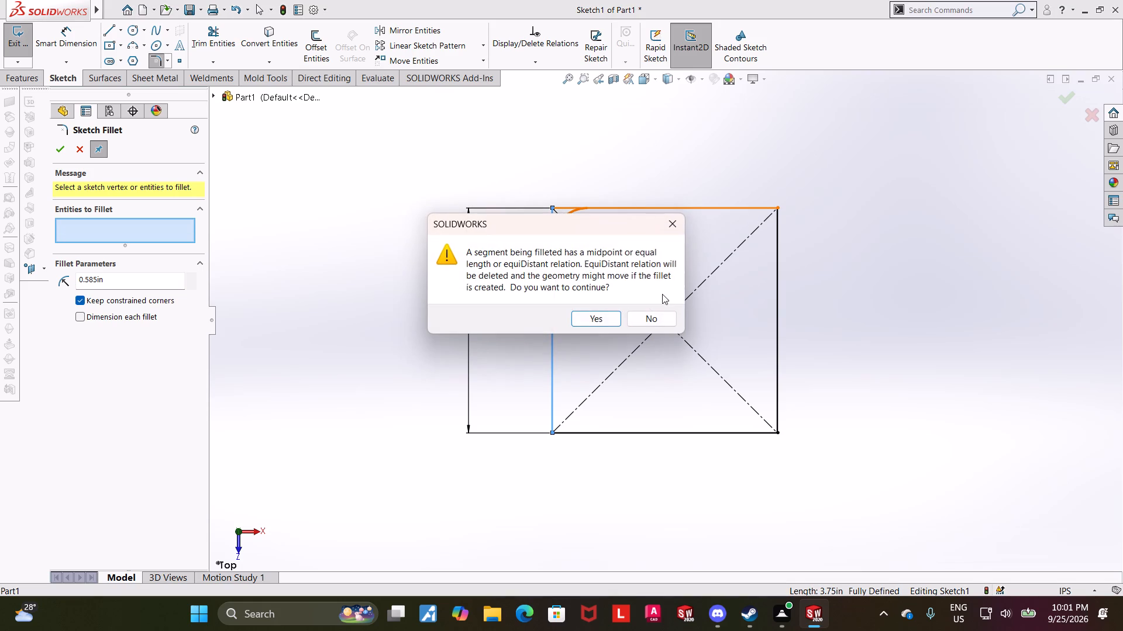
left_click(605, 318)
left_click(749, 207)
left_click(779, 241)
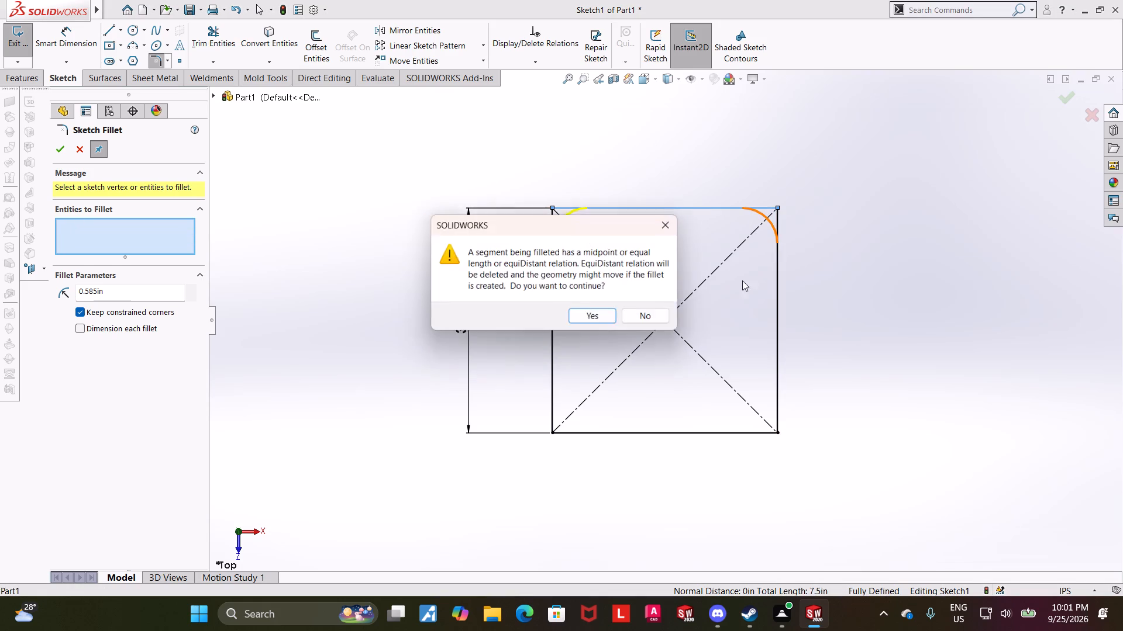
left_click(590, 322)
left_click(555, 393)
left_click(583, 431)
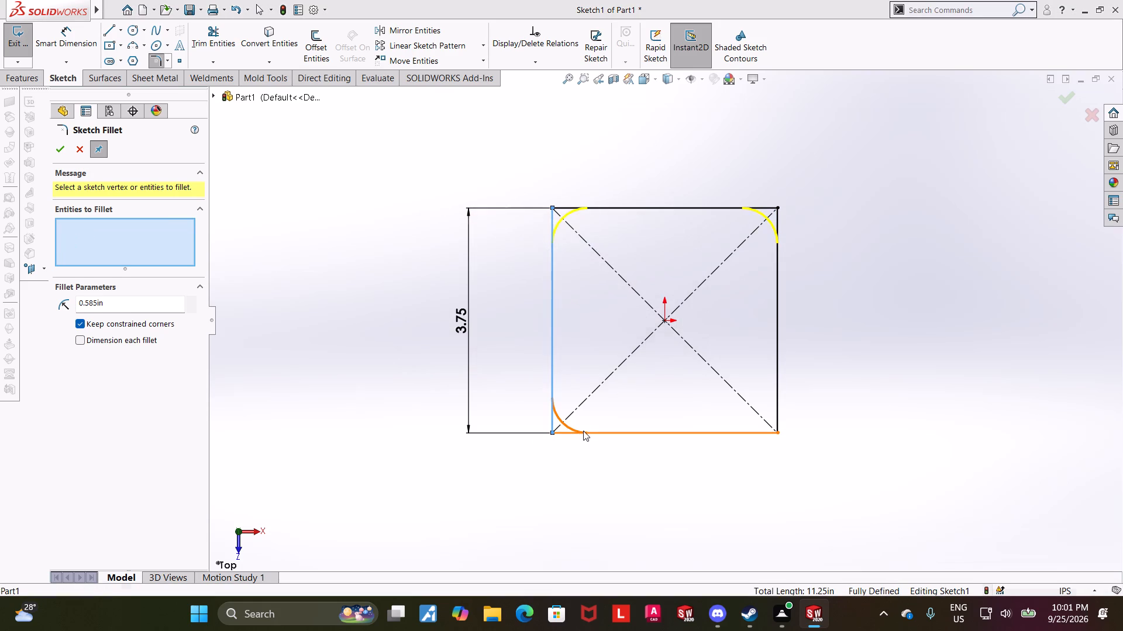
left_click(587, 320)
left_click(757, 432)
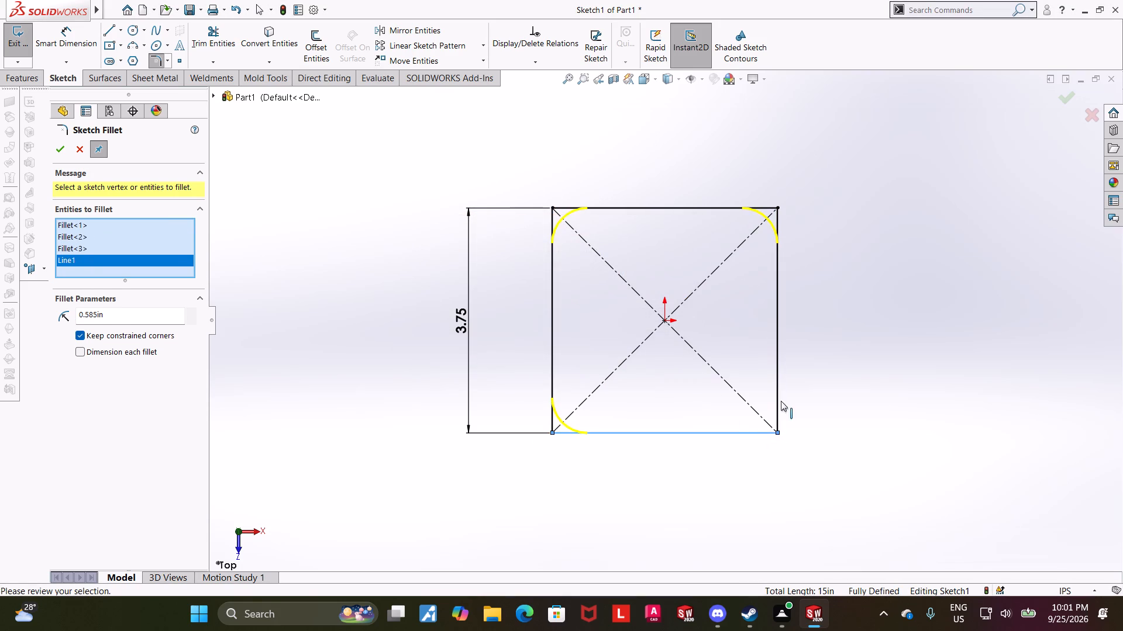
left_click(781, 400)
left_click(57, 148)
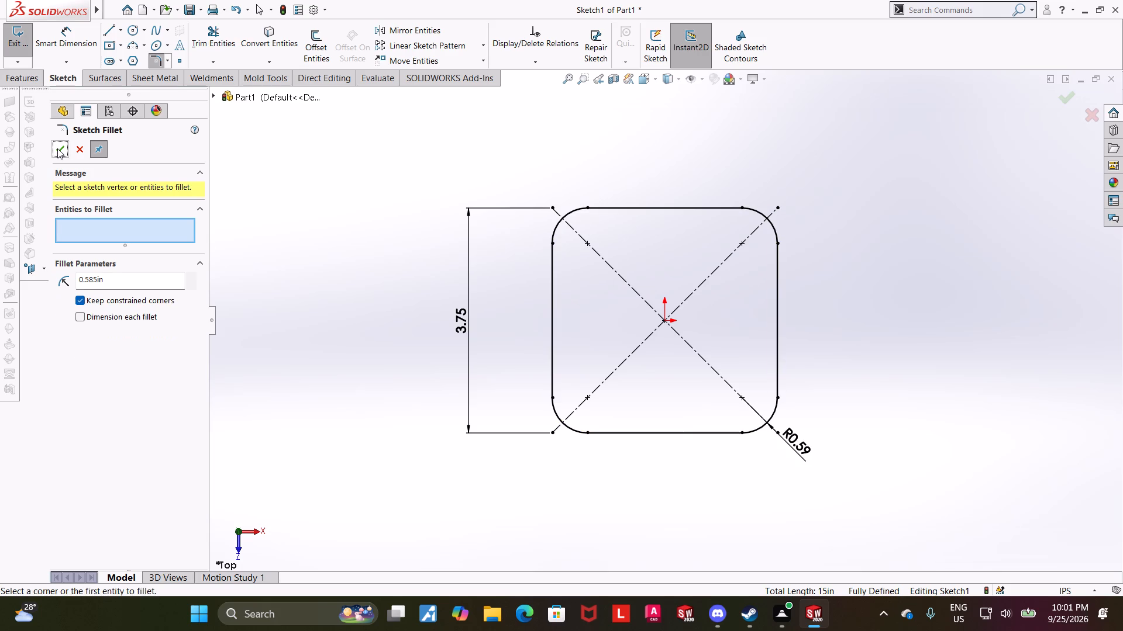
left_click(900, 477)
scroll(896, 369, "down", 1)
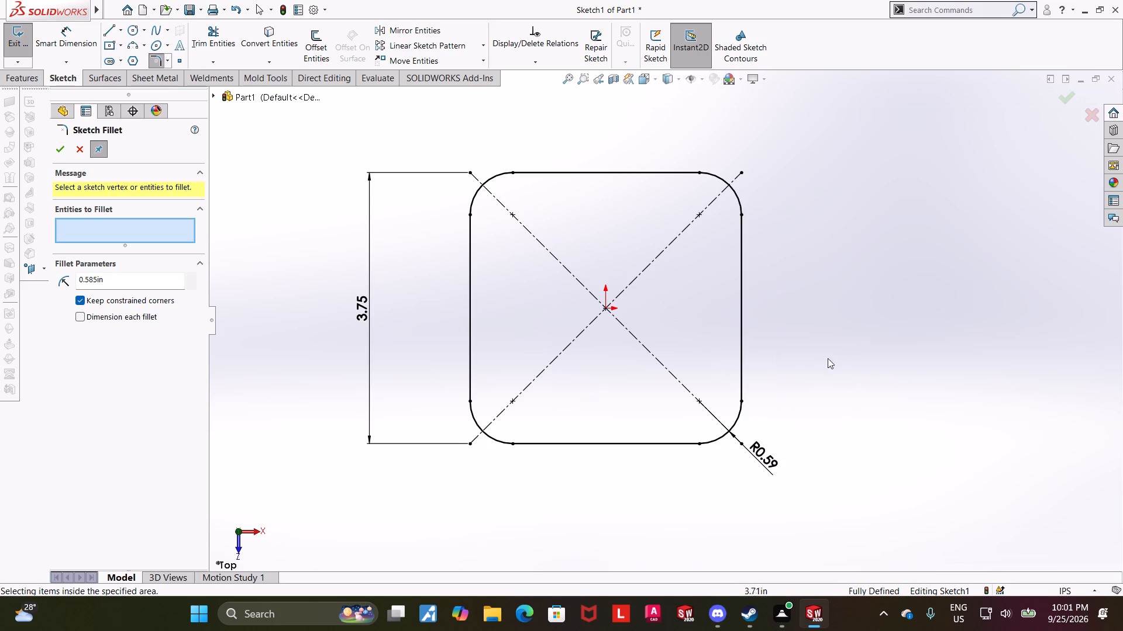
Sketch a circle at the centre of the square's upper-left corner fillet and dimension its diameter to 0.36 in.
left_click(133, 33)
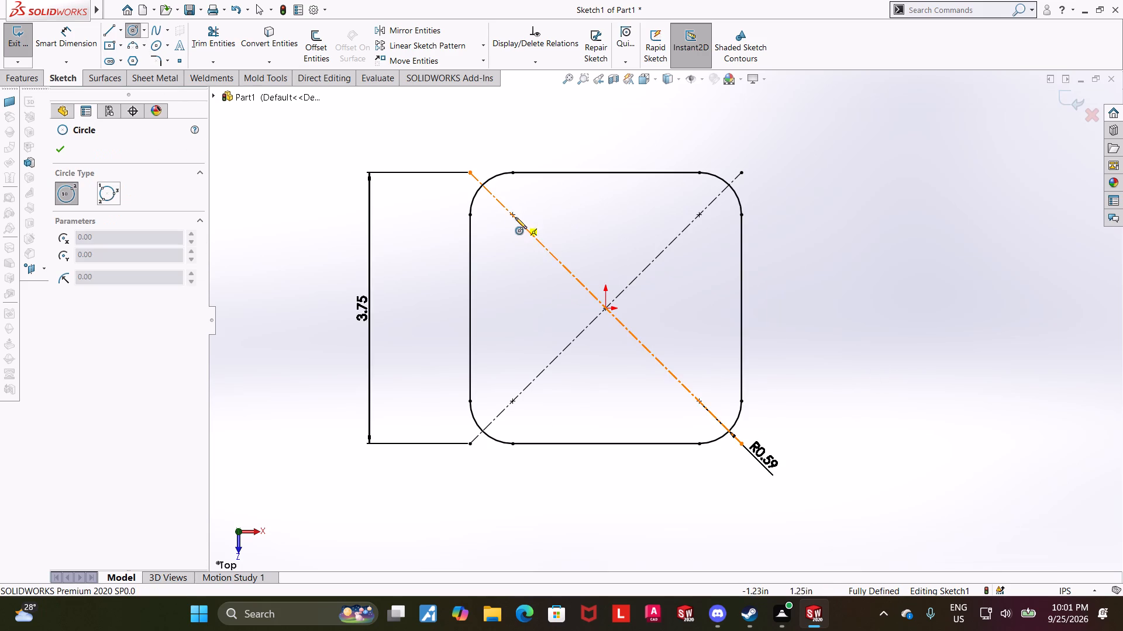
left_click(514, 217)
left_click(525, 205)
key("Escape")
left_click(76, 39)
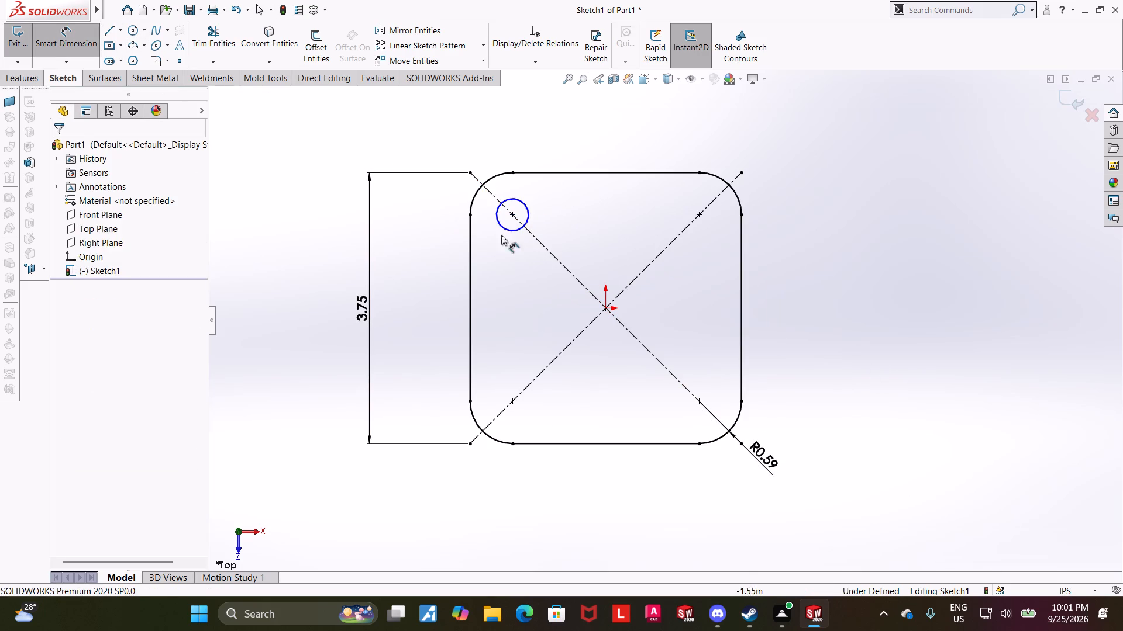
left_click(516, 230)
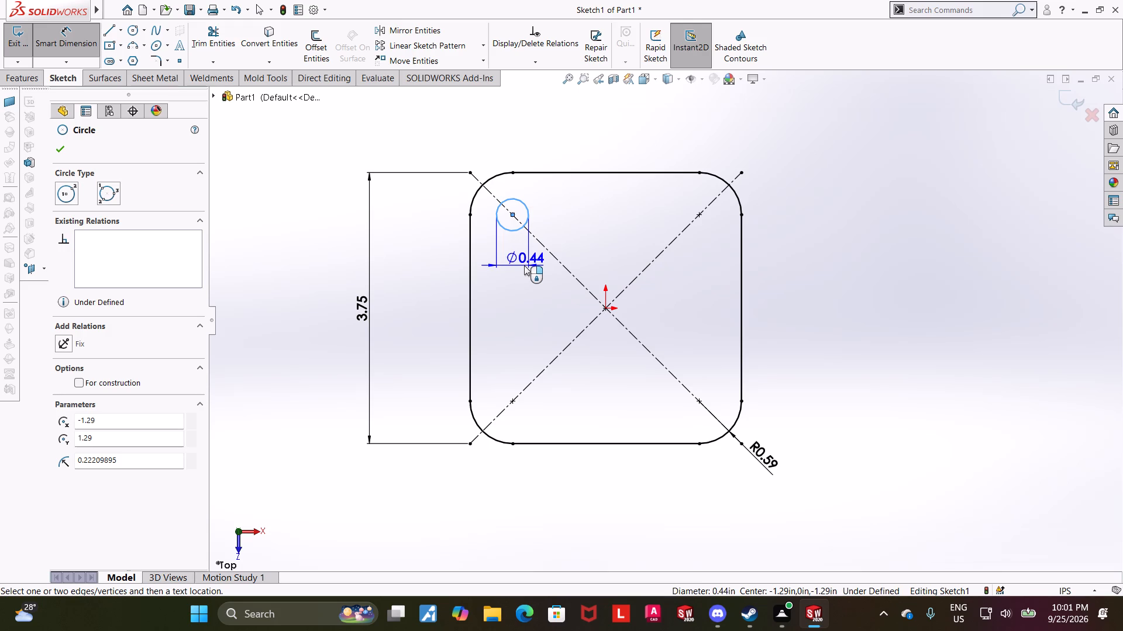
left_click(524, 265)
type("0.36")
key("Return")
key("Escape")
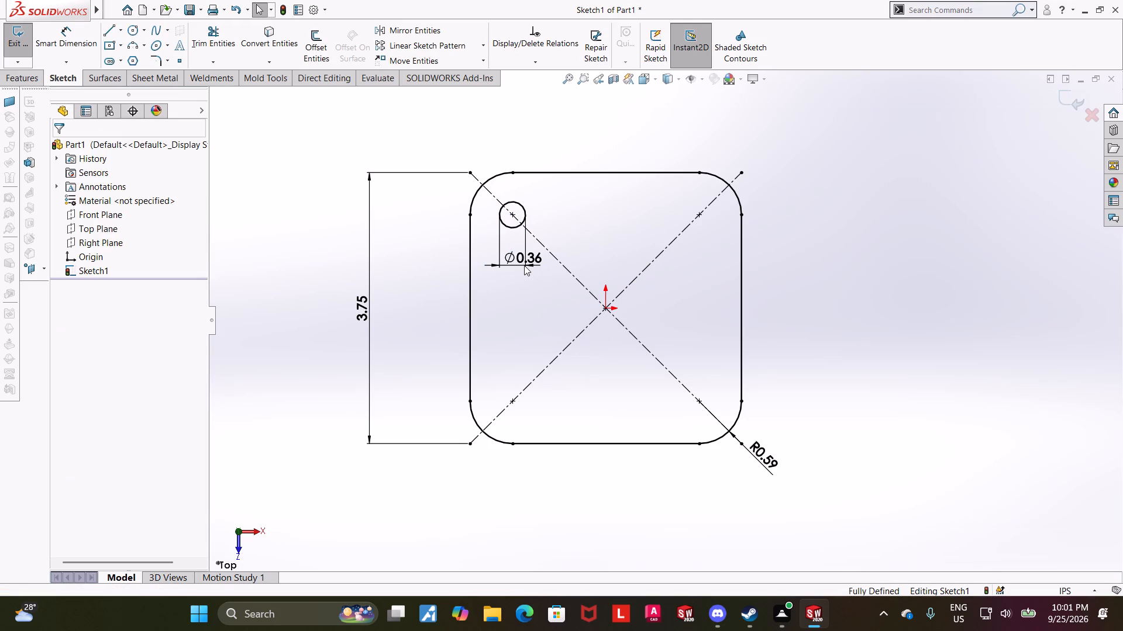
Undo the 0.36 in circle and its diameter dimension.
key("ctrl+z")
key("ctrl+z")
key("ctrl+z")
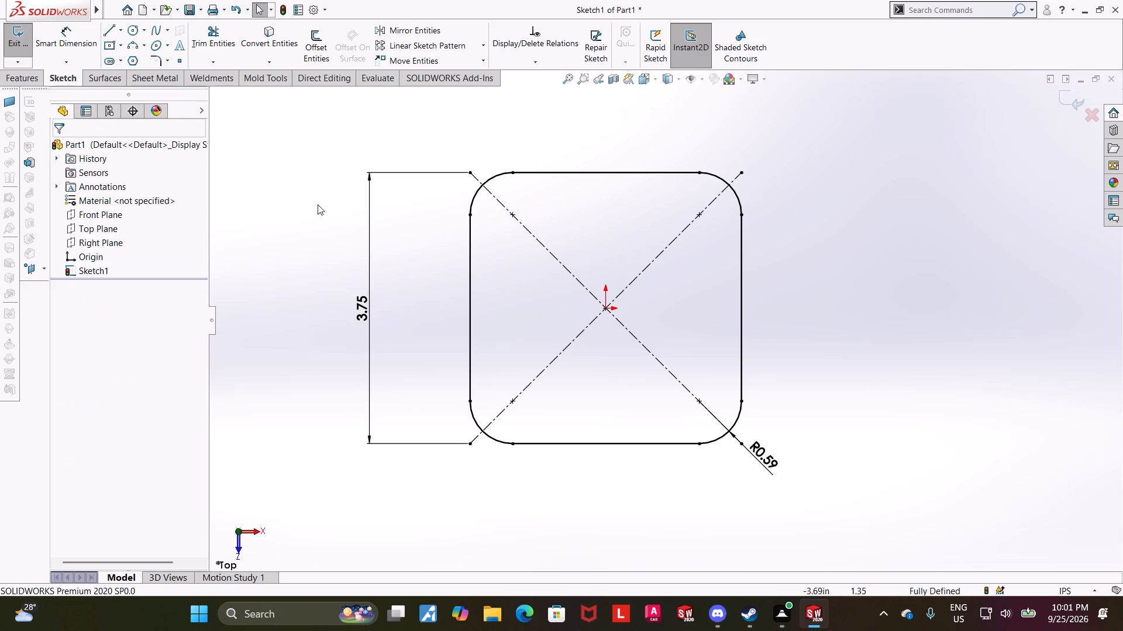
Sketch a circle at the upper-left corner fillet's centre, dimension its diameter to 0.2 in, and exit the sketch.
left_click(133, 34)
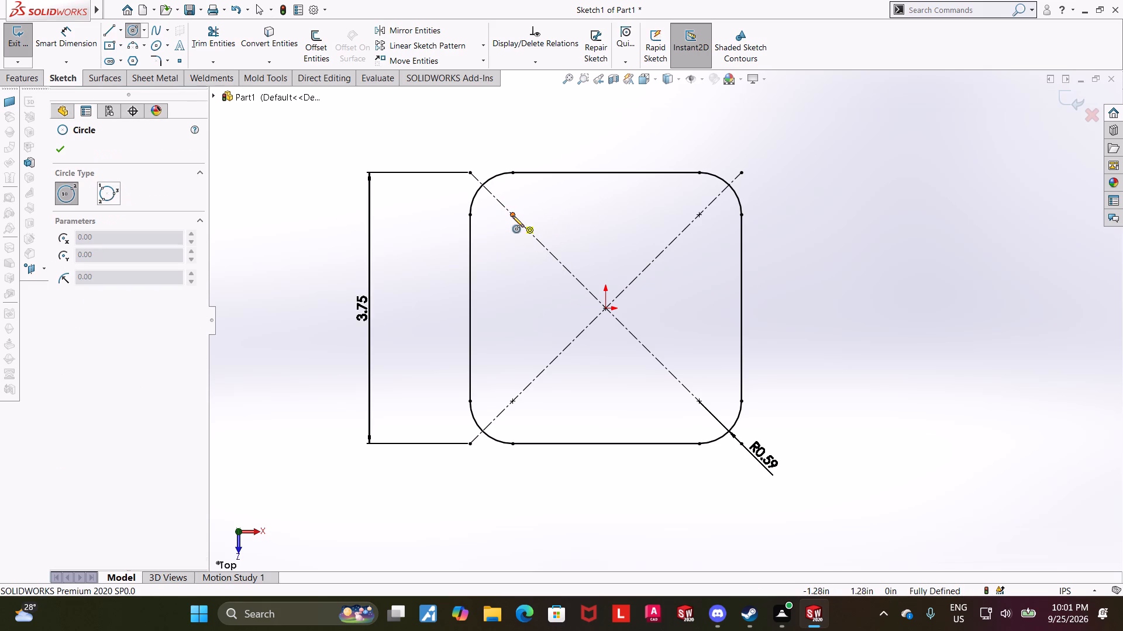
left_click(512, 216)
left_click(527, 205)
key("Escape")
left_click(84, 33)
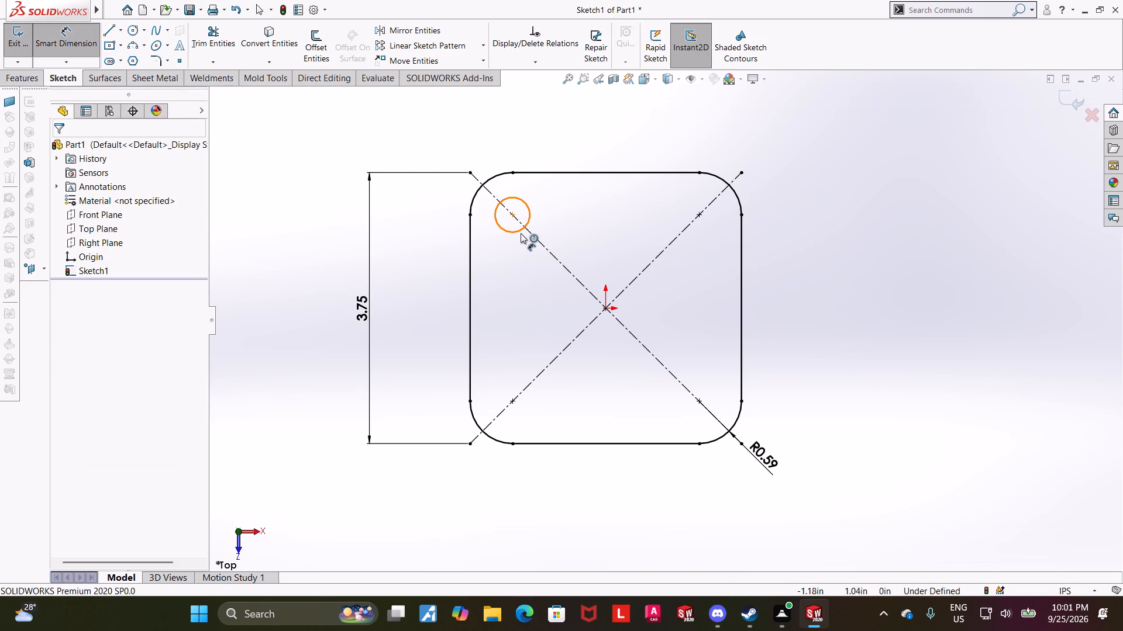
left_click(521, 233)
left_click(521, 266)
type("0.2")
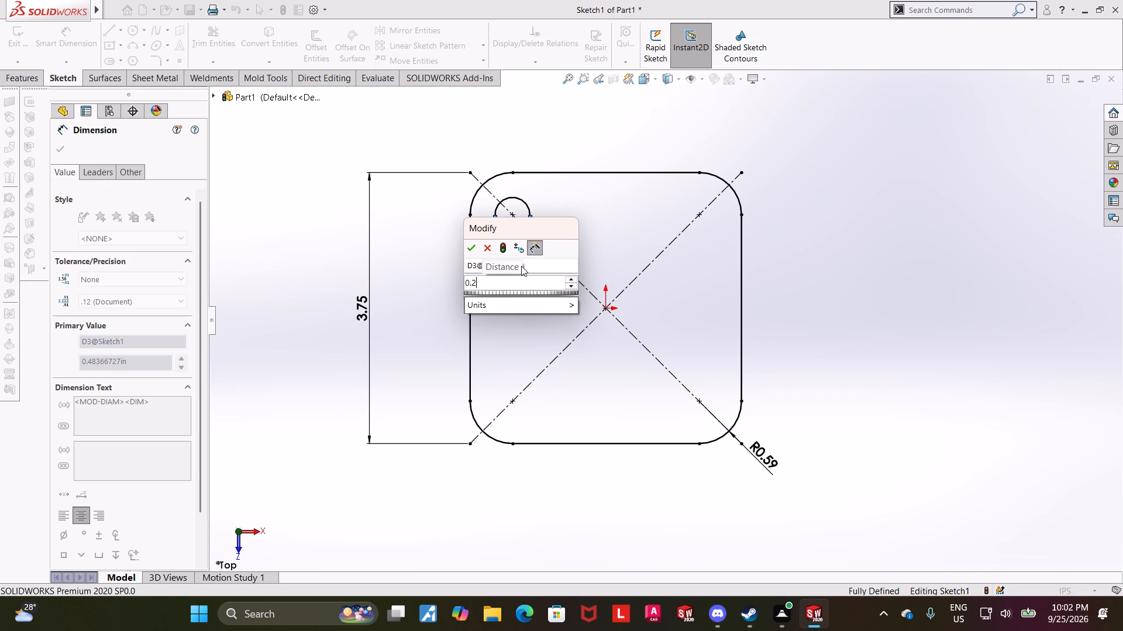
key("Return")
key("Escape")
key("Escape")
left_click(1079, 97)
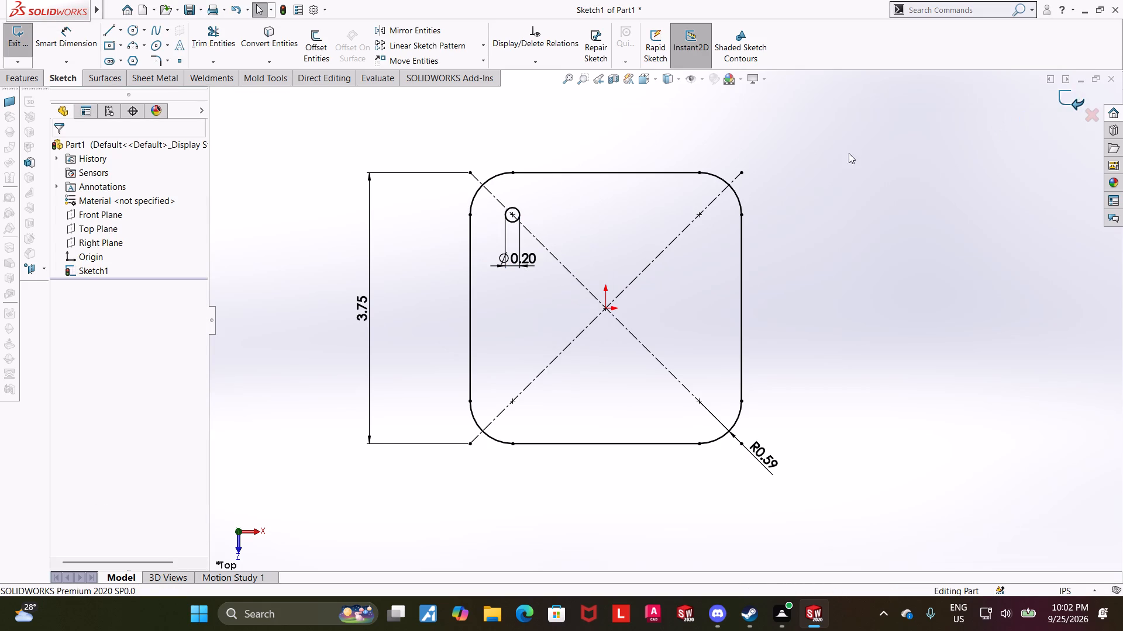
Reopen the sketch and linear-pattern the circle 2 by 2 toward the other corners, spaced 2.58 in along X and downward along Y.
left_click(99, 270)
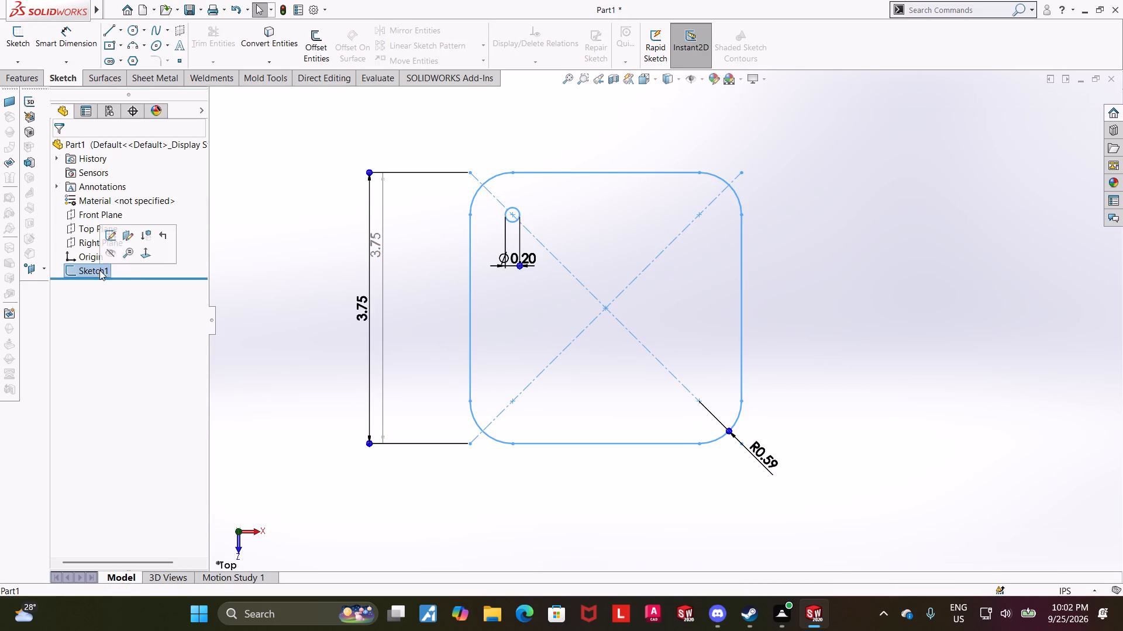
left_click(113, 242)
left_click(425, 47)
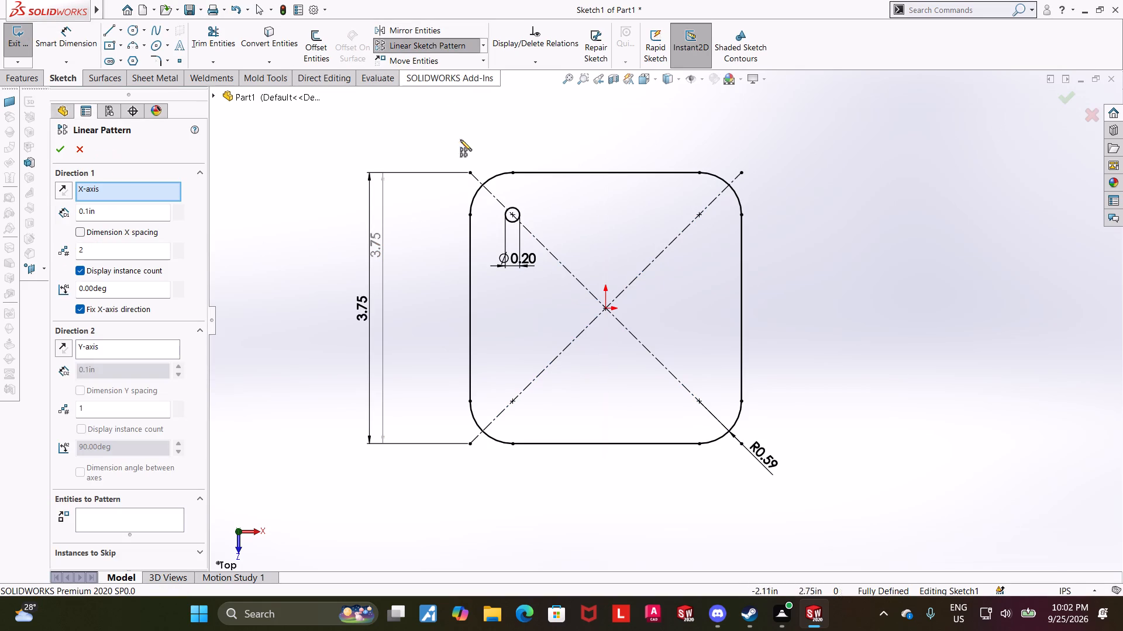
left_click(511, 221)
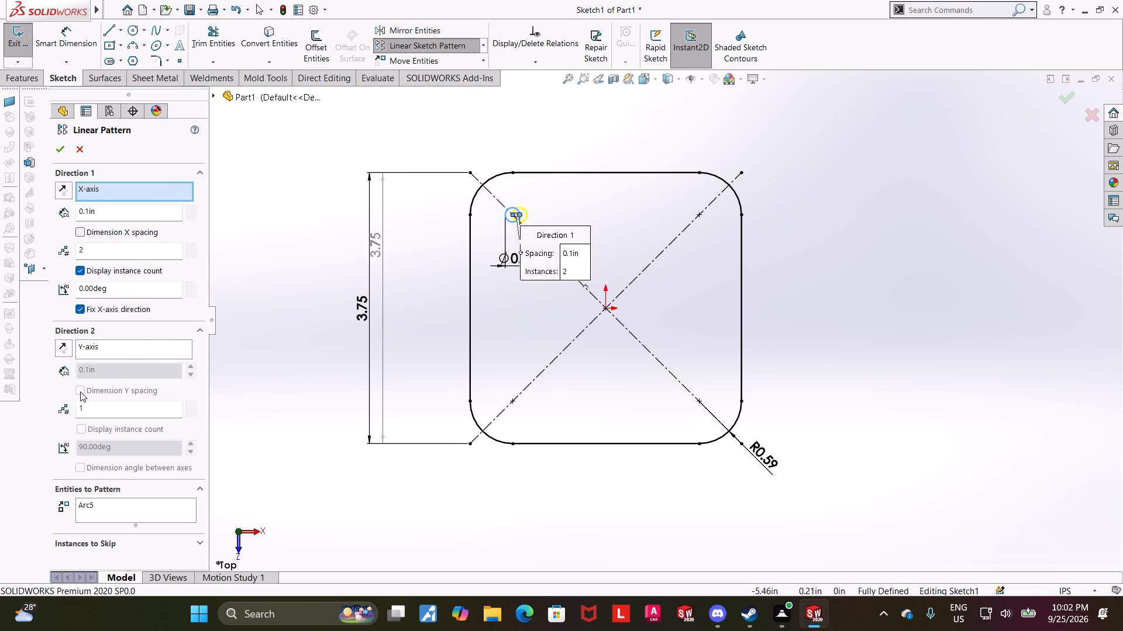
left_click_drag(94, 409, 50, 405)
key("2")
key("Return")
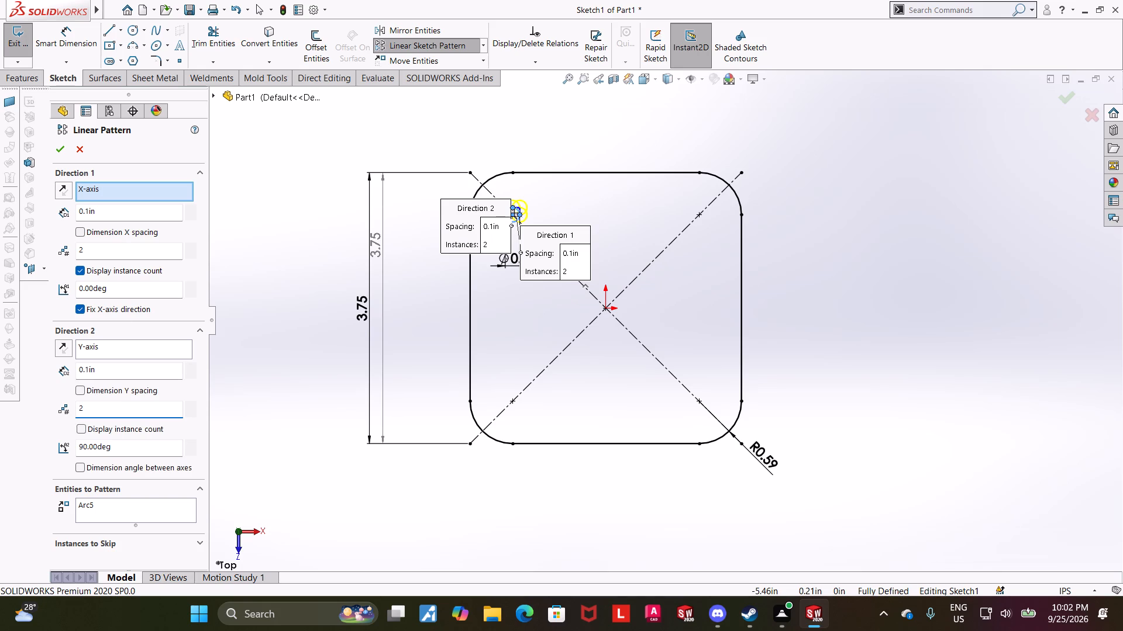
left_click_drag(109, 366, 43, 374)
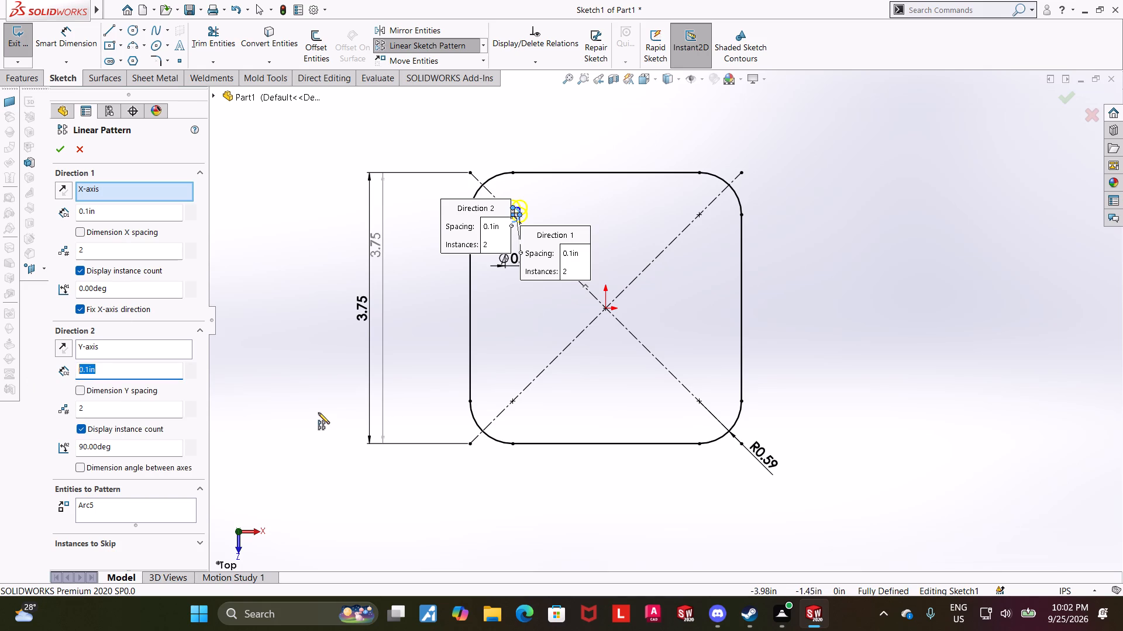
type("2.58")
key("Return")
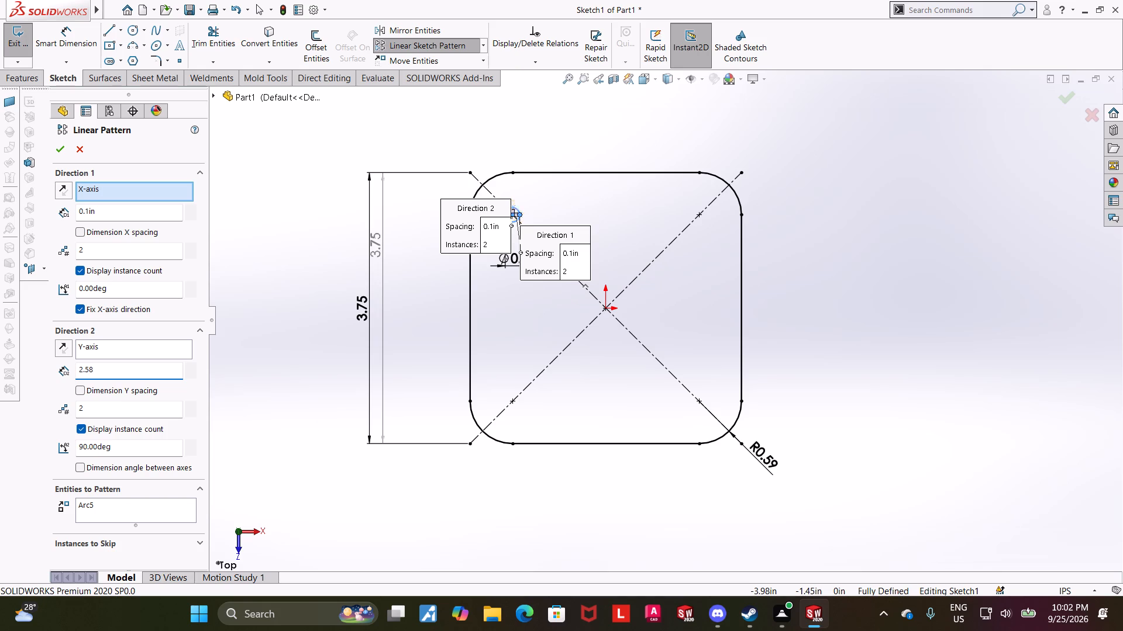
left_click(63, 349)
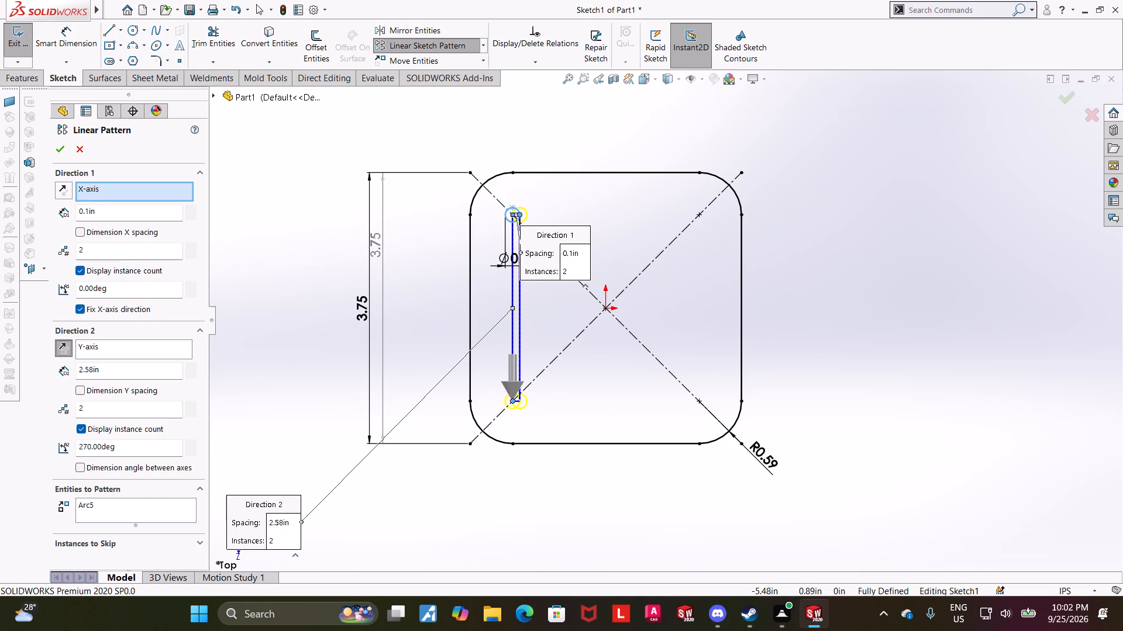
left_click_drag(123, 212, 57, 207)
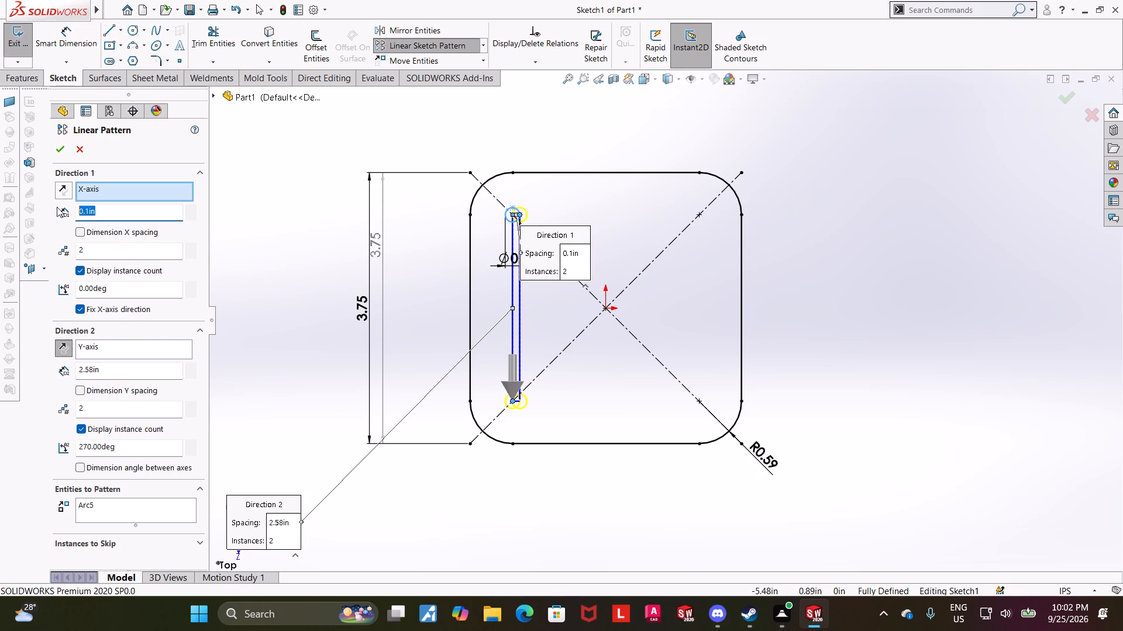
type("2.58")
key("Return")
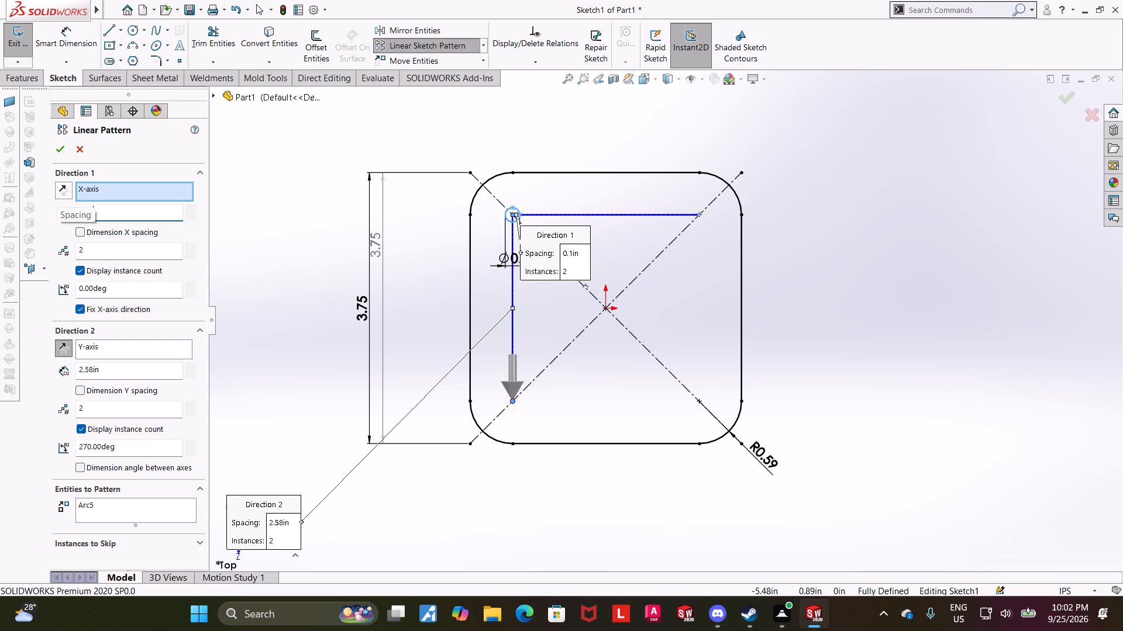
left_click(56, 150)
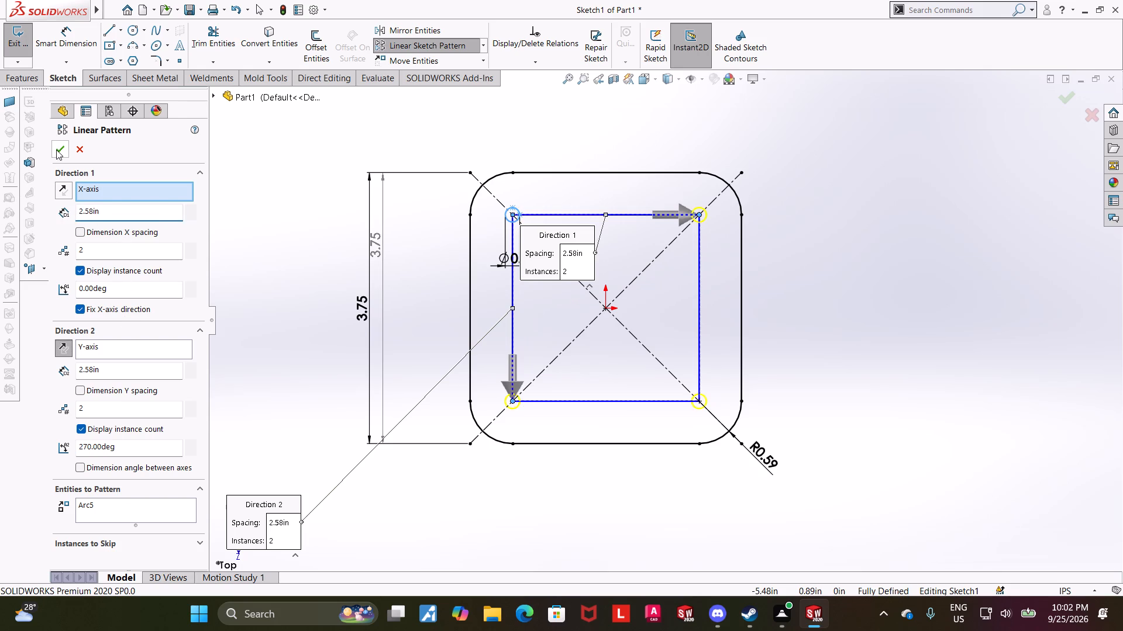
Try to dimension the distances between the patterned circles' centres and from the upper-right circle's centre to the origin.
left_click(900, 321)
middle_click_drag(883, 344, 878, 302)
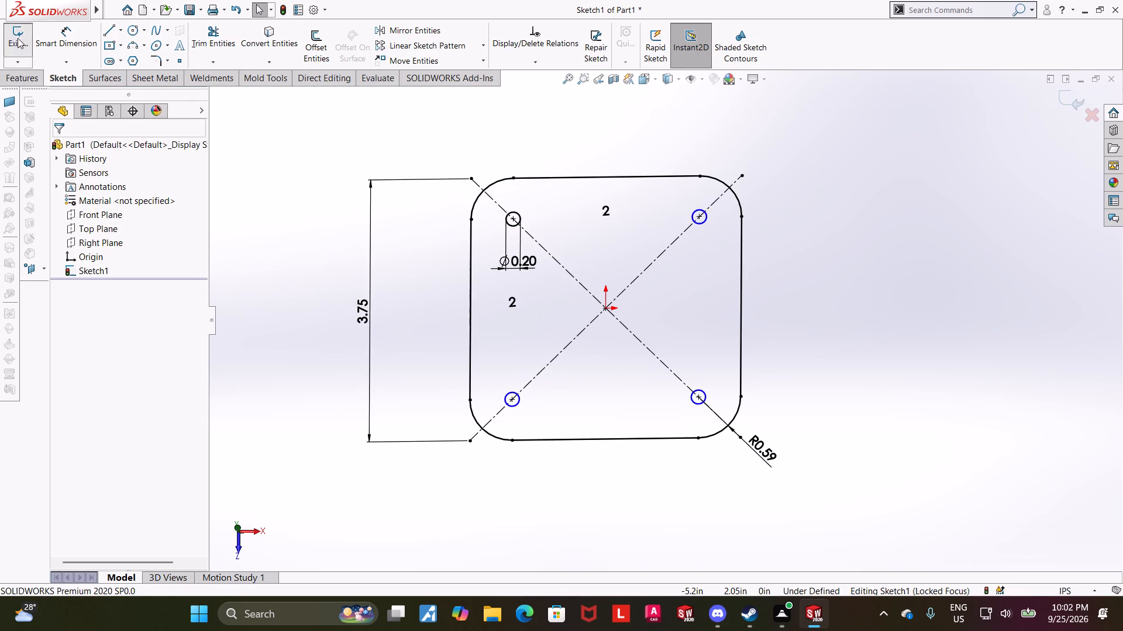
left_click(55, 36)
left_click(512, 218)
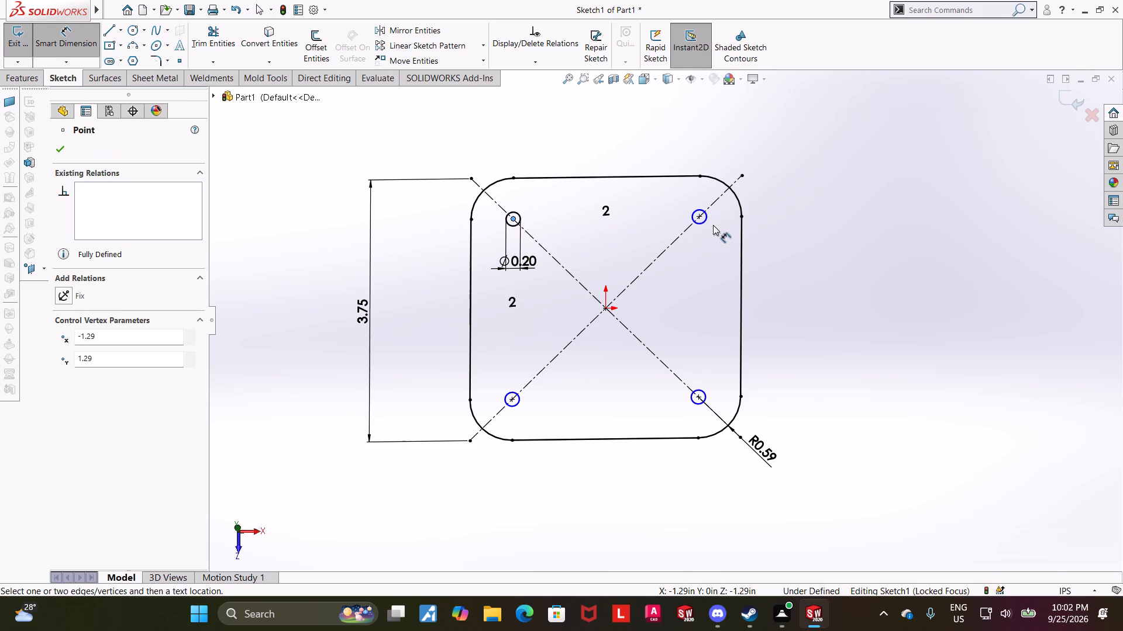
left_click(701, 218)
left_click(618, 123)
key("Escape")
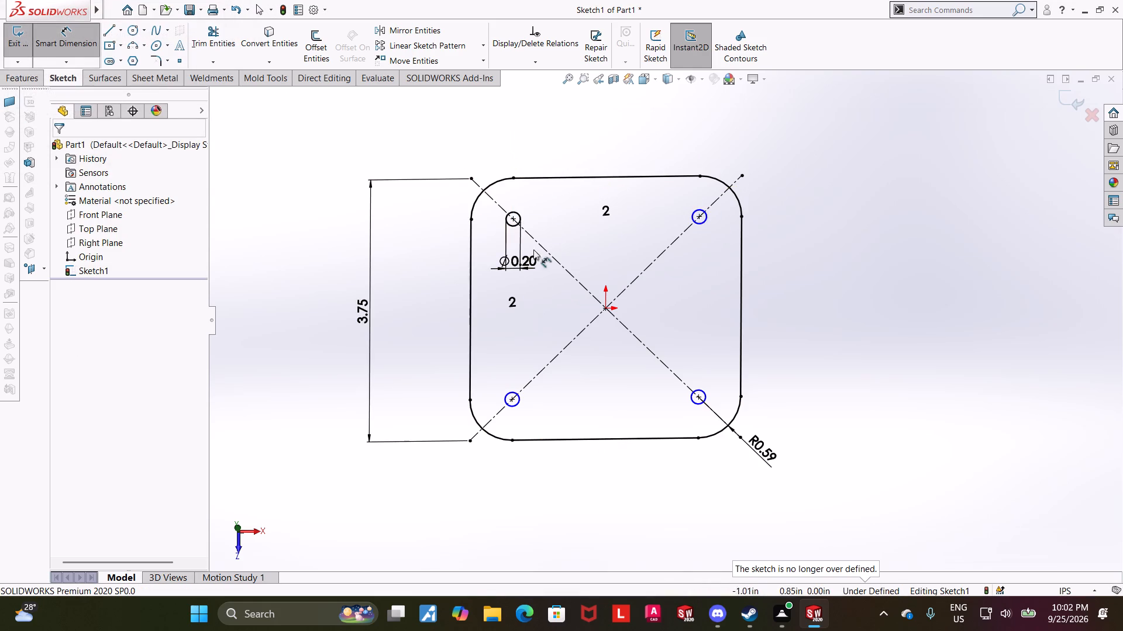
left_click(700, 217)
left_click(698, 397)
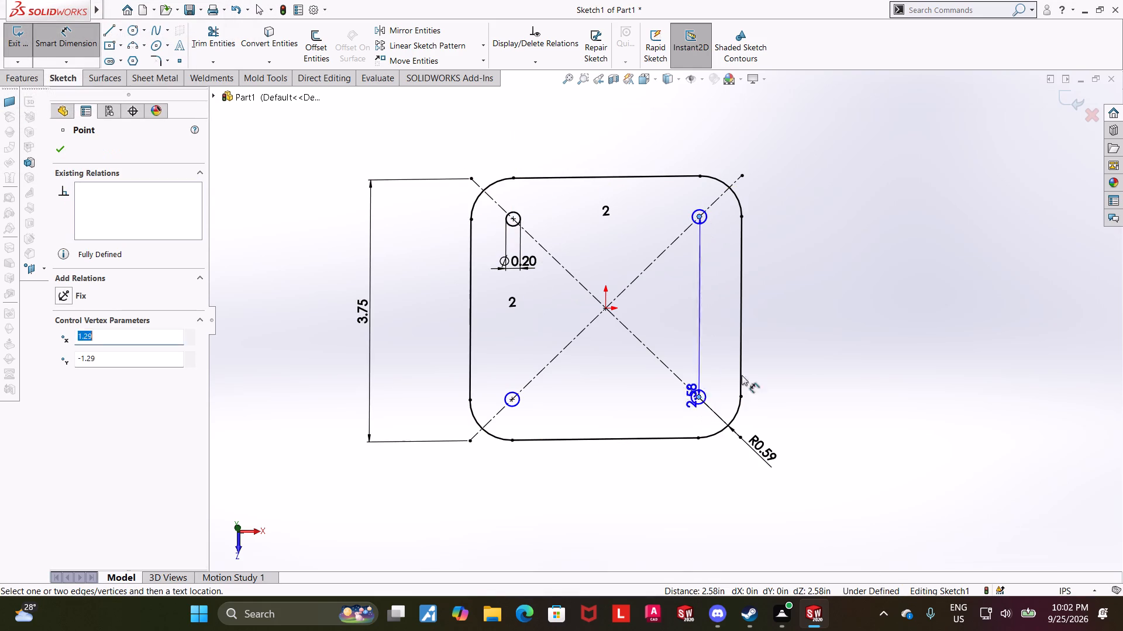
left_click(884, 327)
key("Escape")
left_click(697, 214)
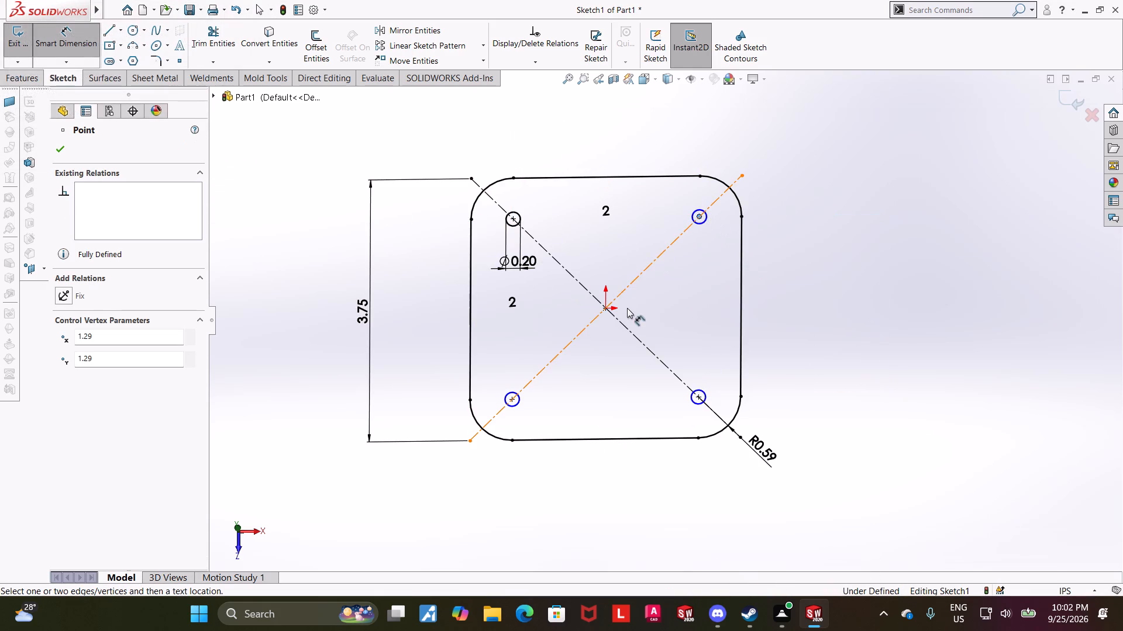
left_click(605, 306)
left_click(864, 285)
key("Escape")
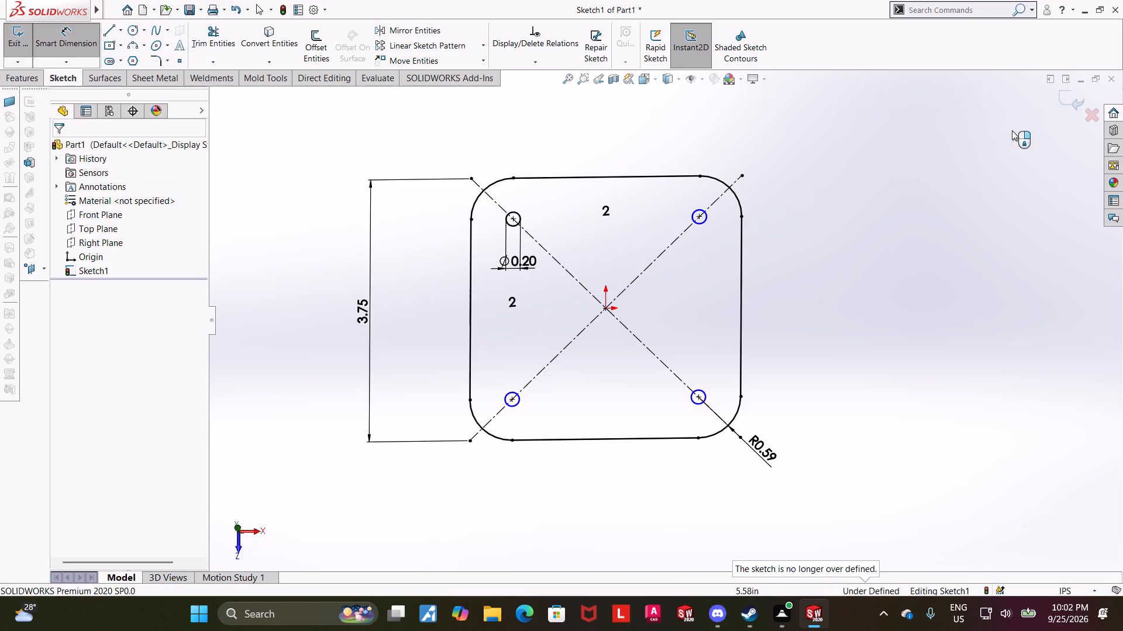
Exit the base sketch, keeping the patterned circles.
left_click(1092, 98)
left_click(690, 237)
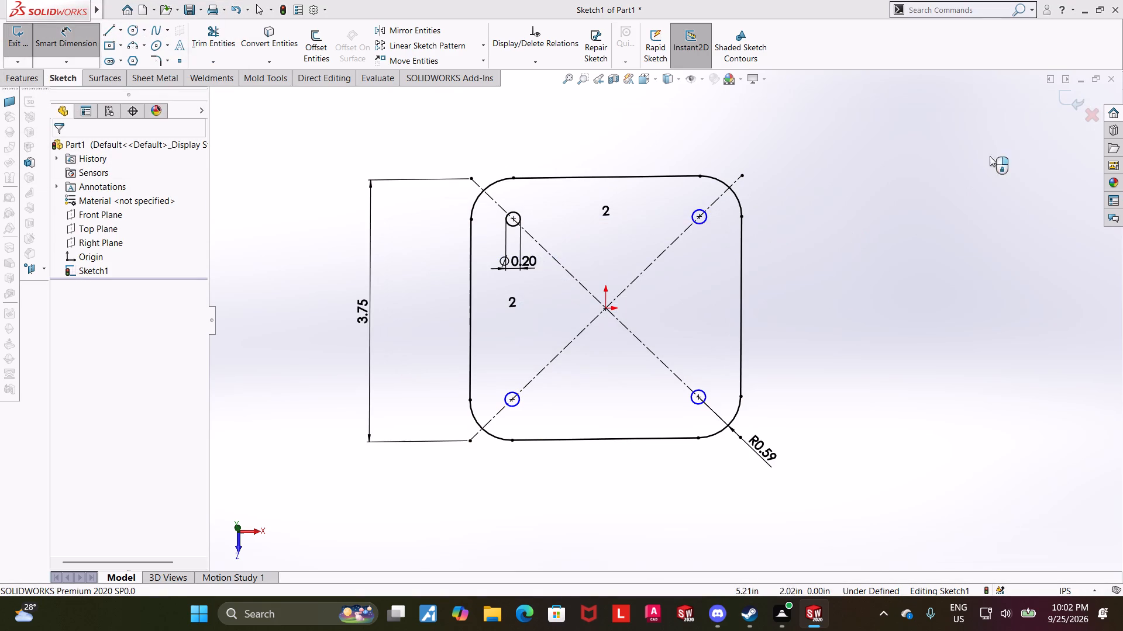
left_click(1058, 103)
left_click(1069, 96)
Extrude the plate sketch with its four corner circles 0.5 in using the Mid Plane end condition.
middle_click_drag(898, 271, 901, 217)
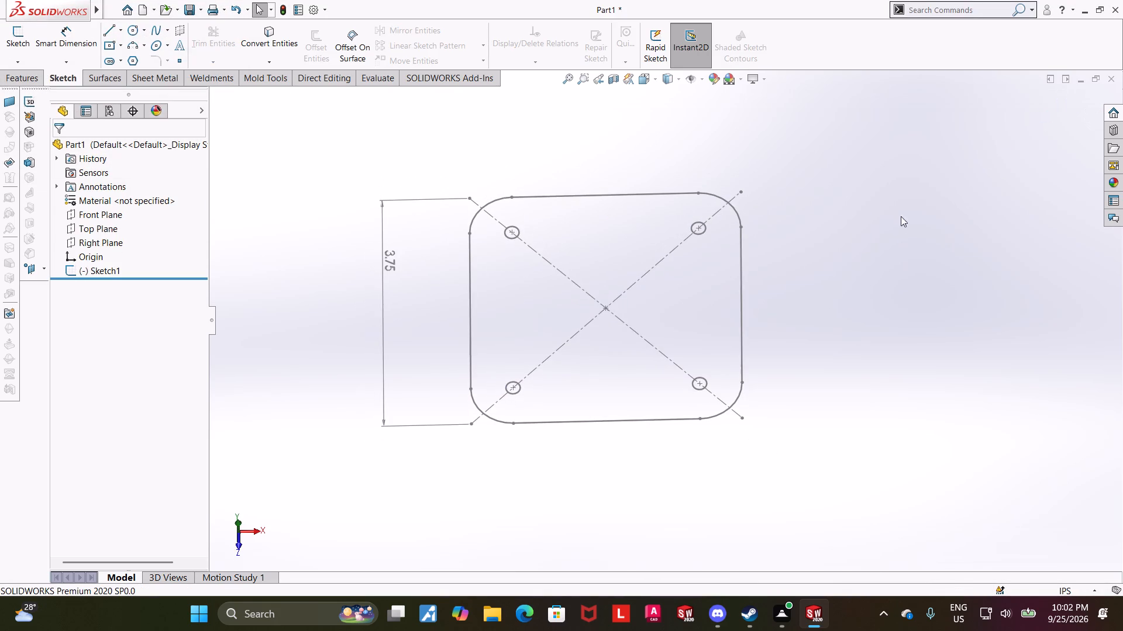
middle_click_drag(817, 226, 805, 225)
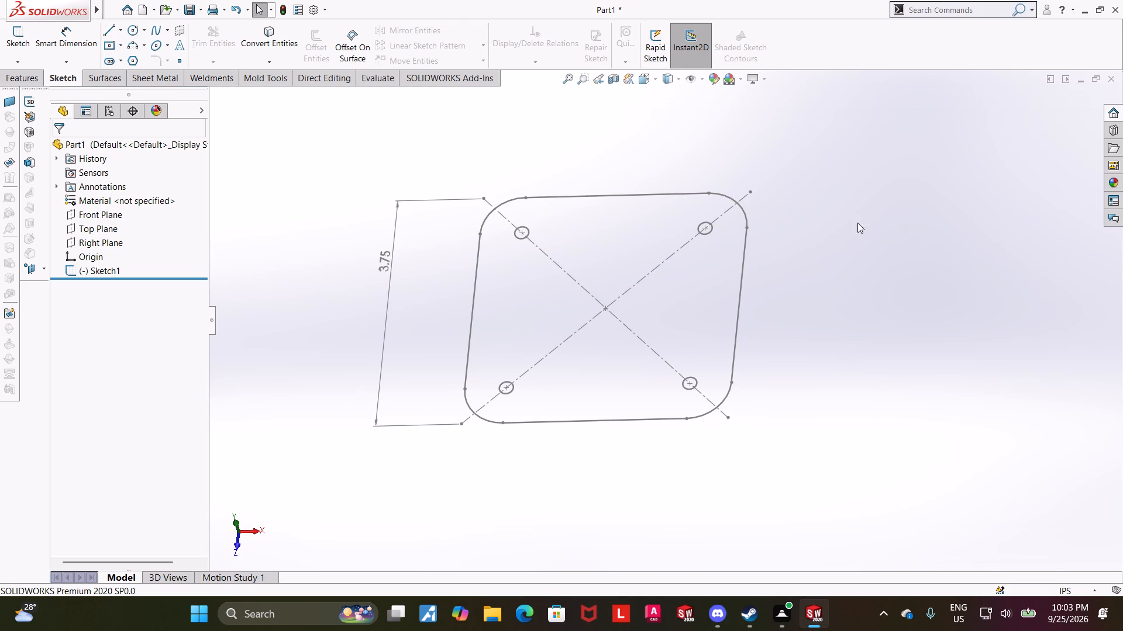
middle_click_drag(857, 223, 864, 235)
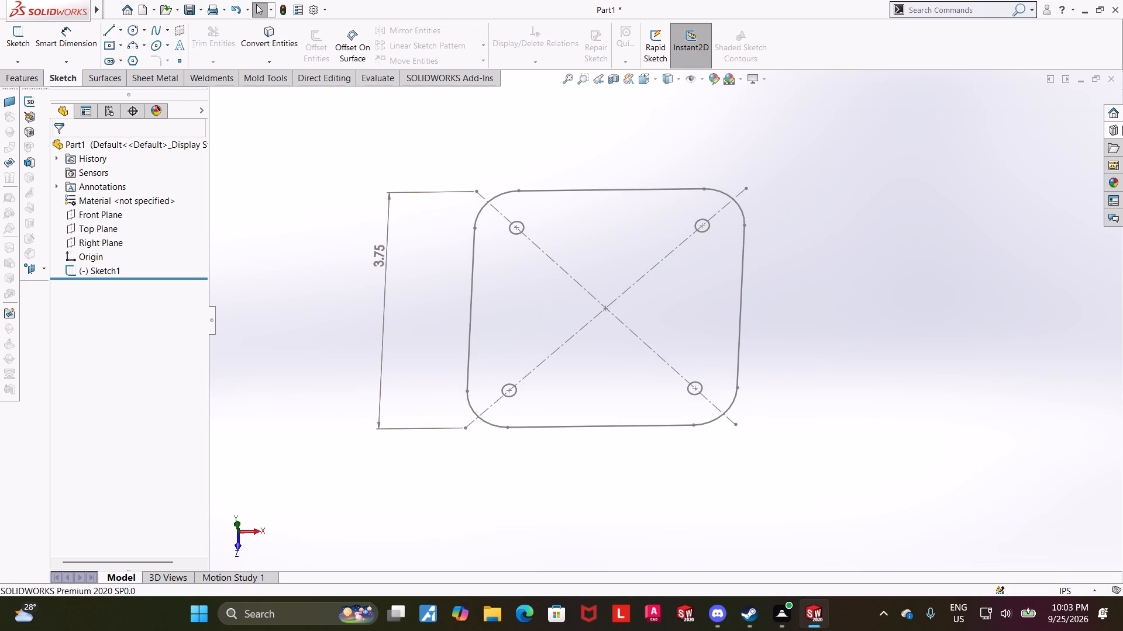
left_click(30, 73)
left_click(35, 41)
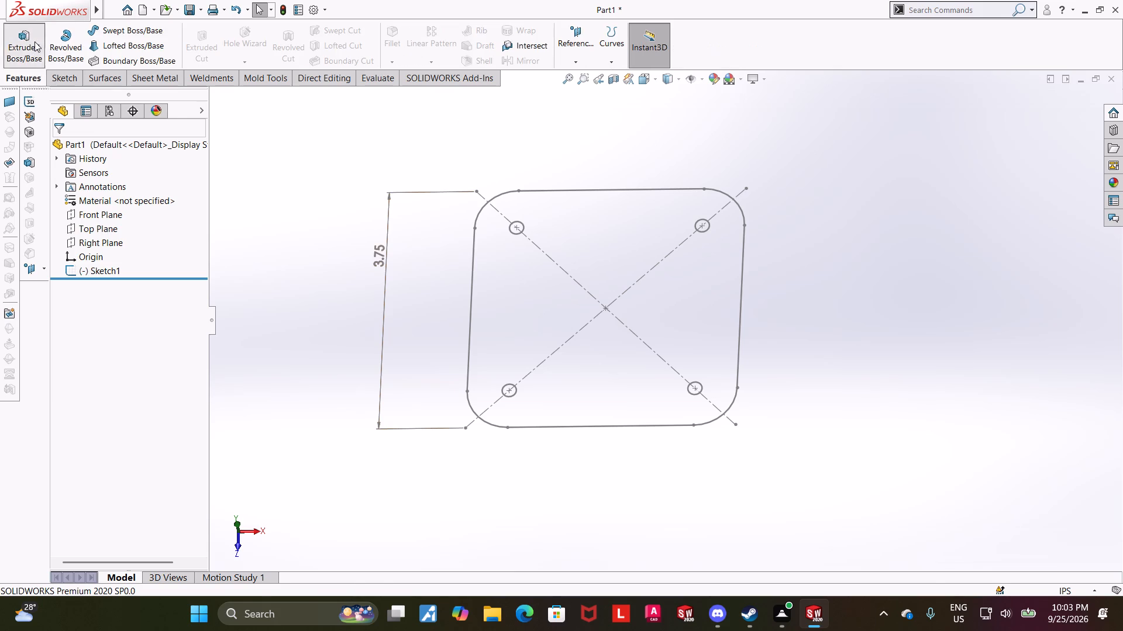
left_click(214, 92)
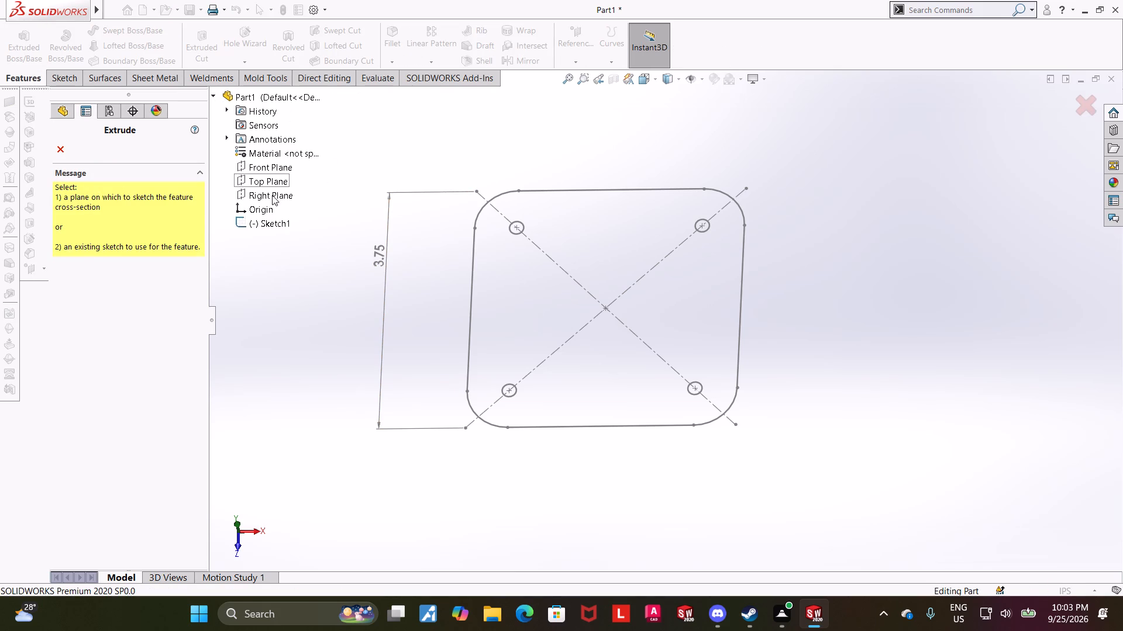
left_click(262, 221)
middle_click_drag(311, 291, 309, 233)
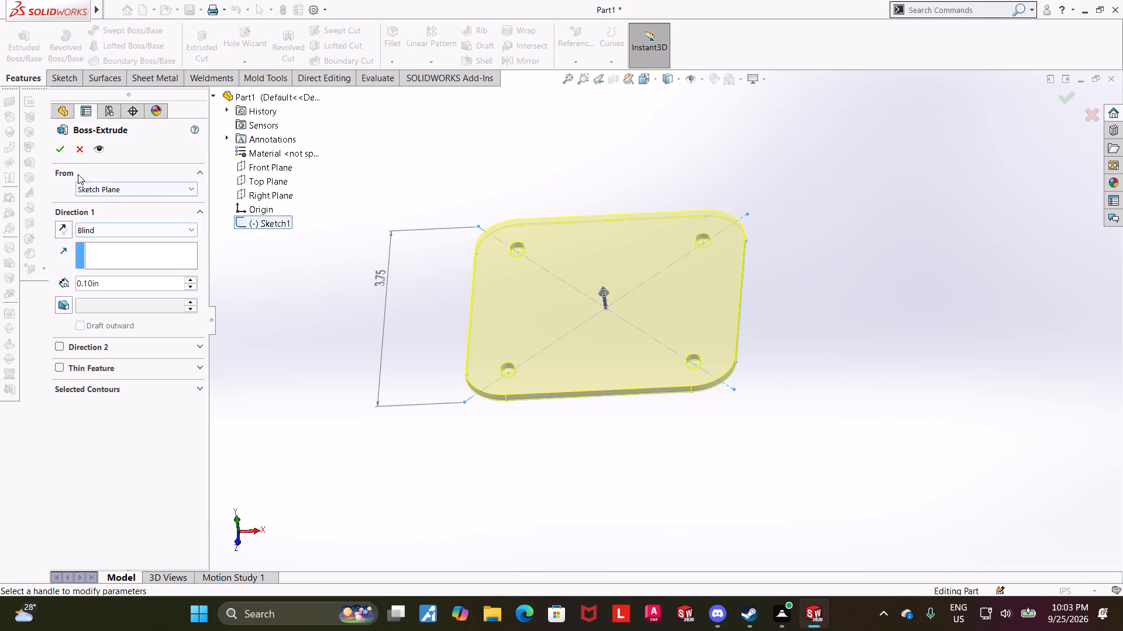
left_click(114, 231)
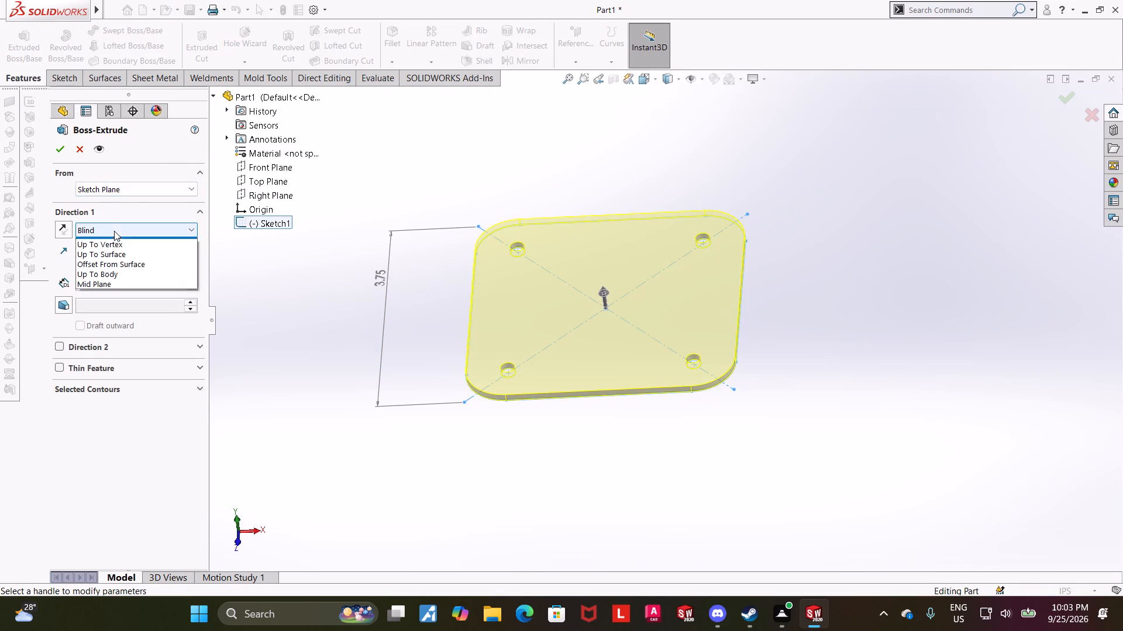
left_click(116, 290)
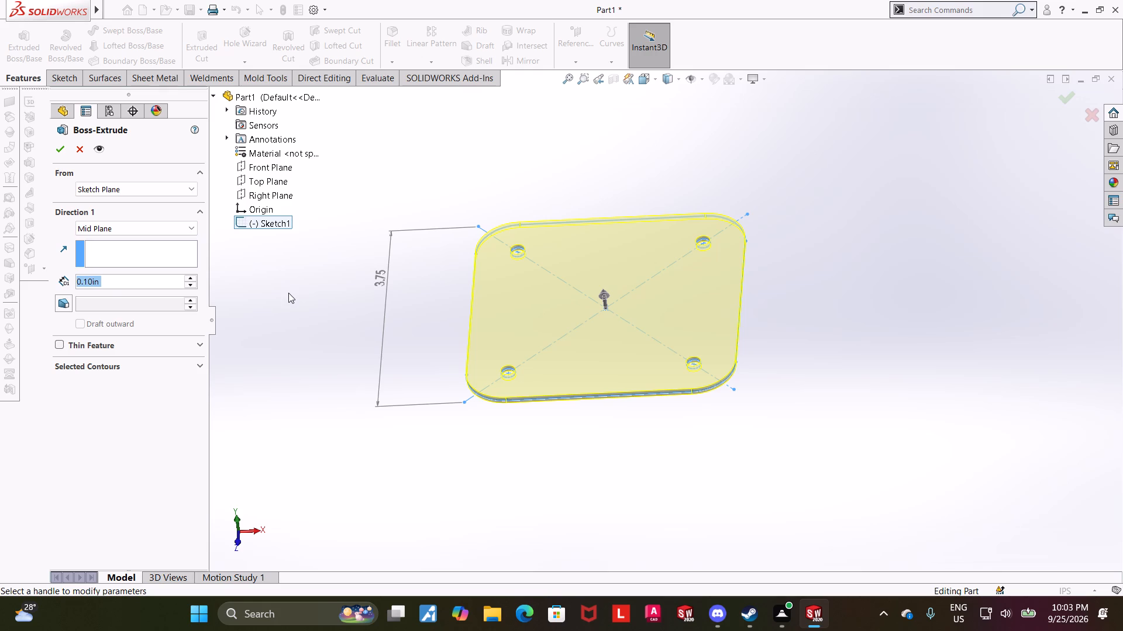
type("0.5")
key("Return")
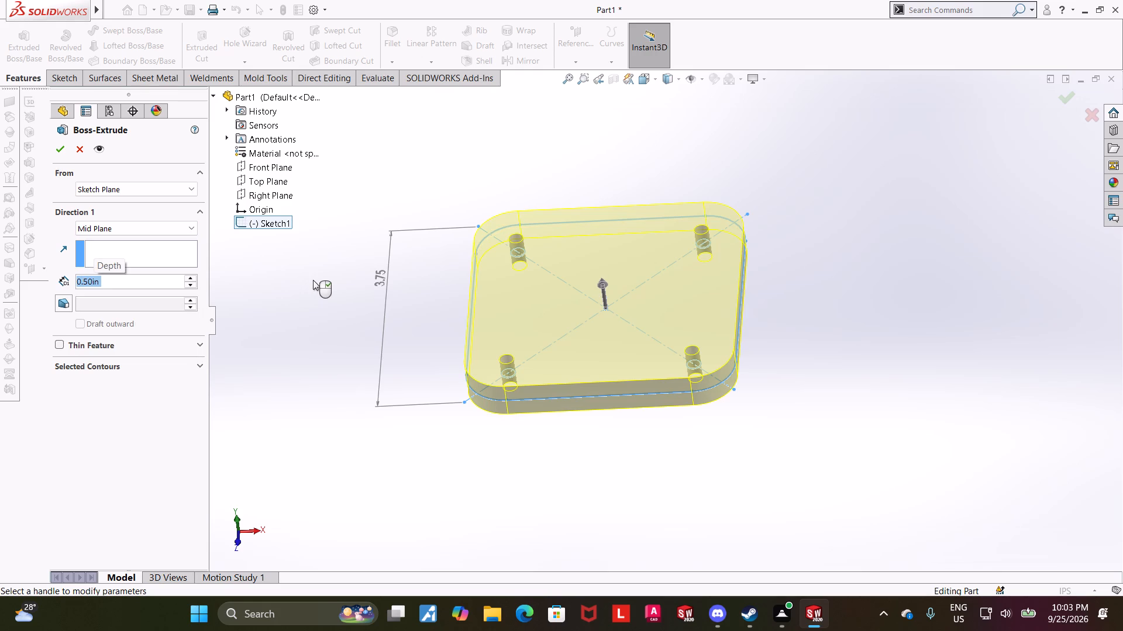
left_click(62, 148)
left_click(961, 314)
Start a new sketch on the plate's large upper face and orient it face-on.
left_click(630, 287)
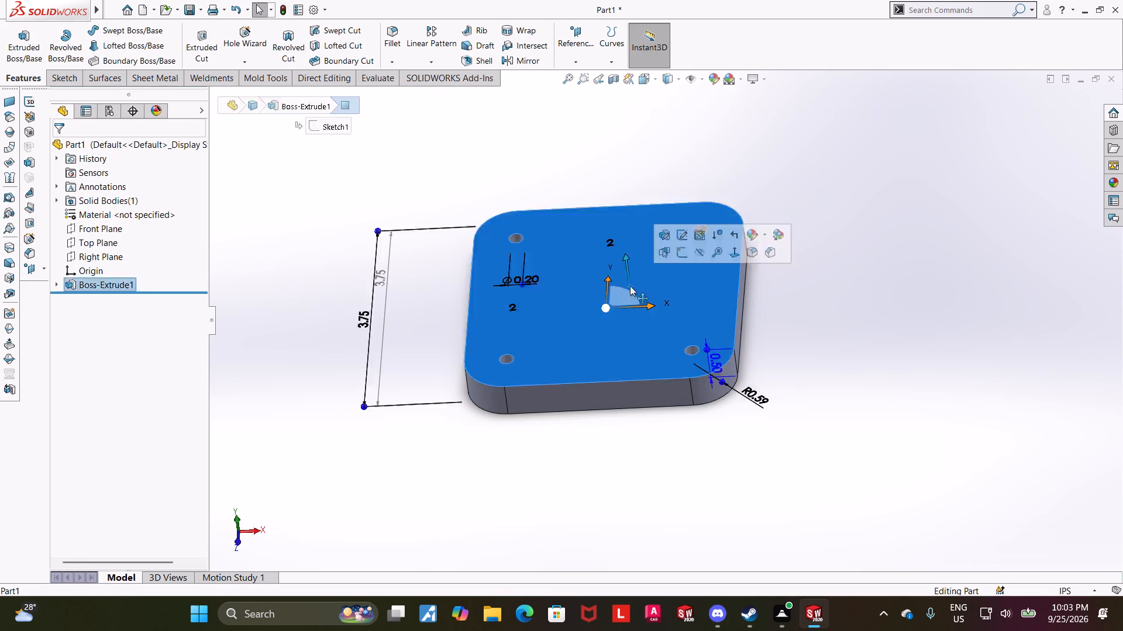
left_click(677, 257)
left_click(90, 301)
left_click(129, 284)
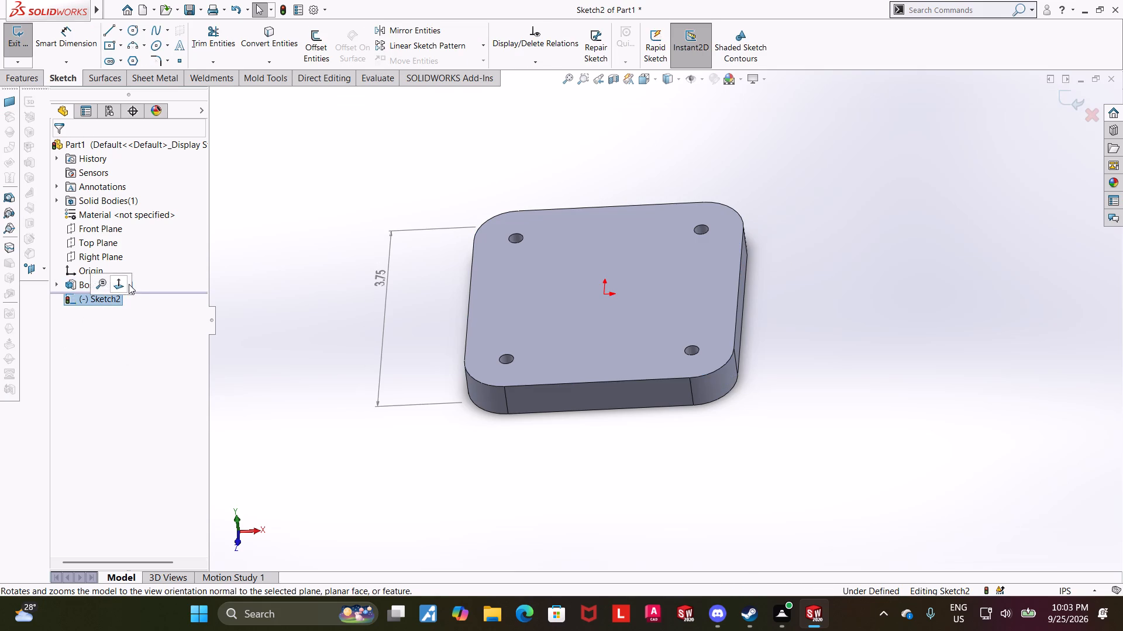
left_click(115, 304)
left_click(135, 289)
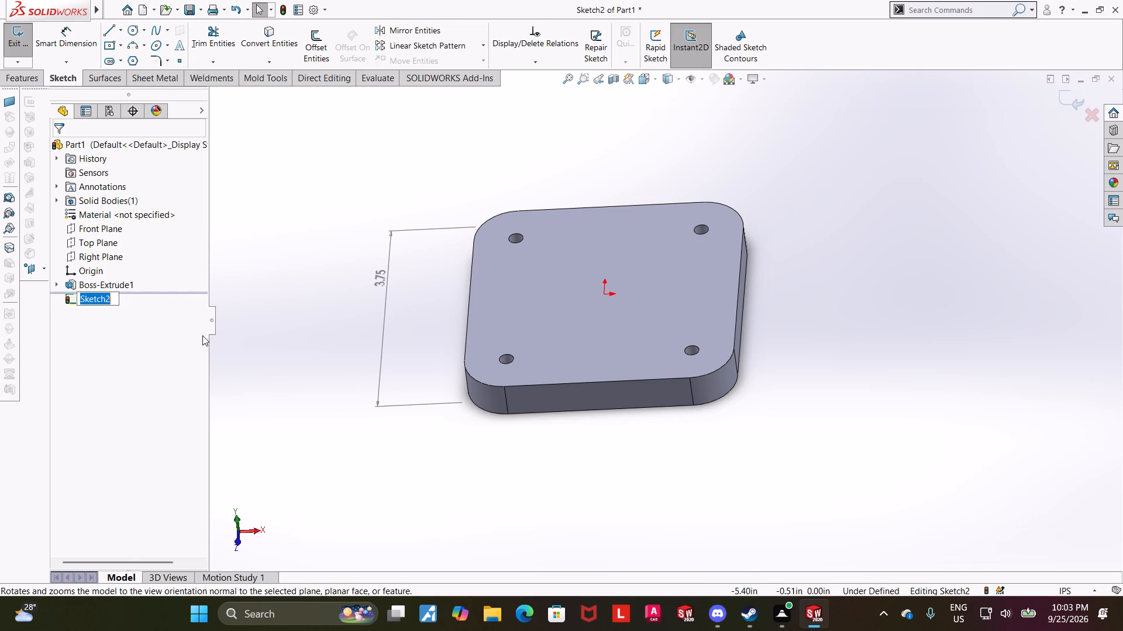
left_click(202, 338)
left_click(114, 301)
left_click(143, 284)
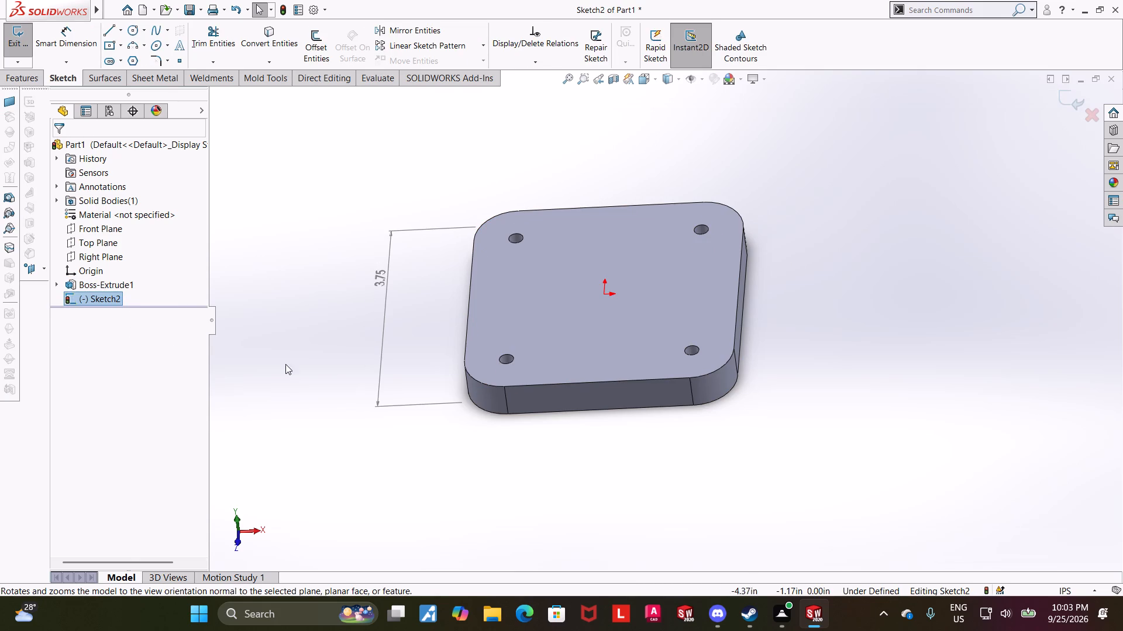
left_click(285, 364)
left_click(87, 293)
left_click(118, 275)
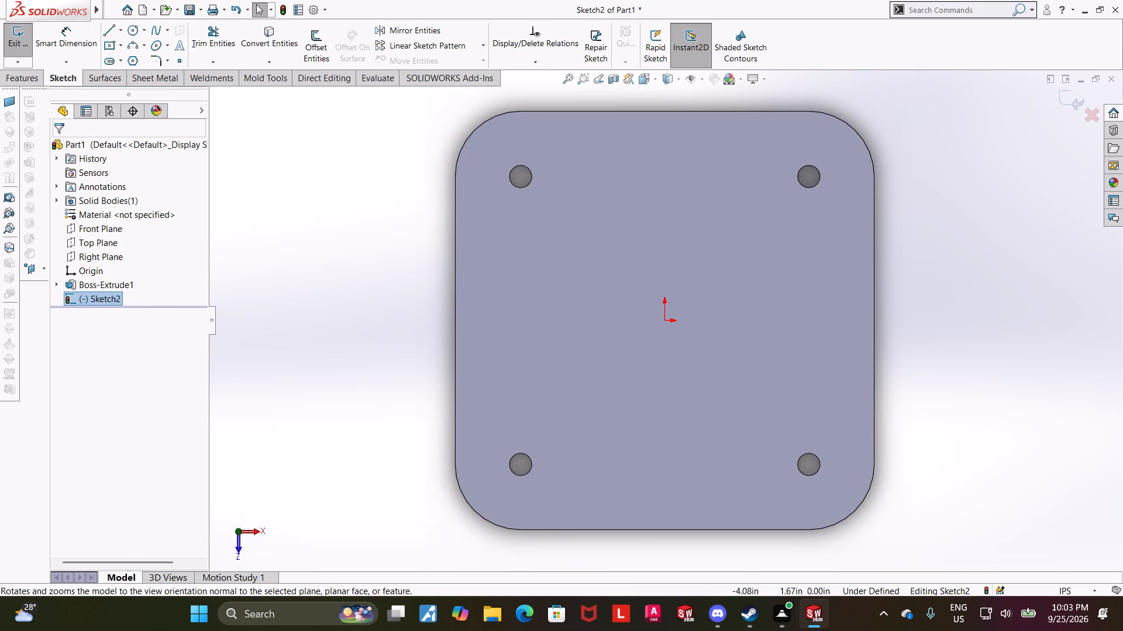
Sketch a circle concentric with the plate's upper-left hole and dimension its diameter to 0.36 in.
left_click(131, 34)
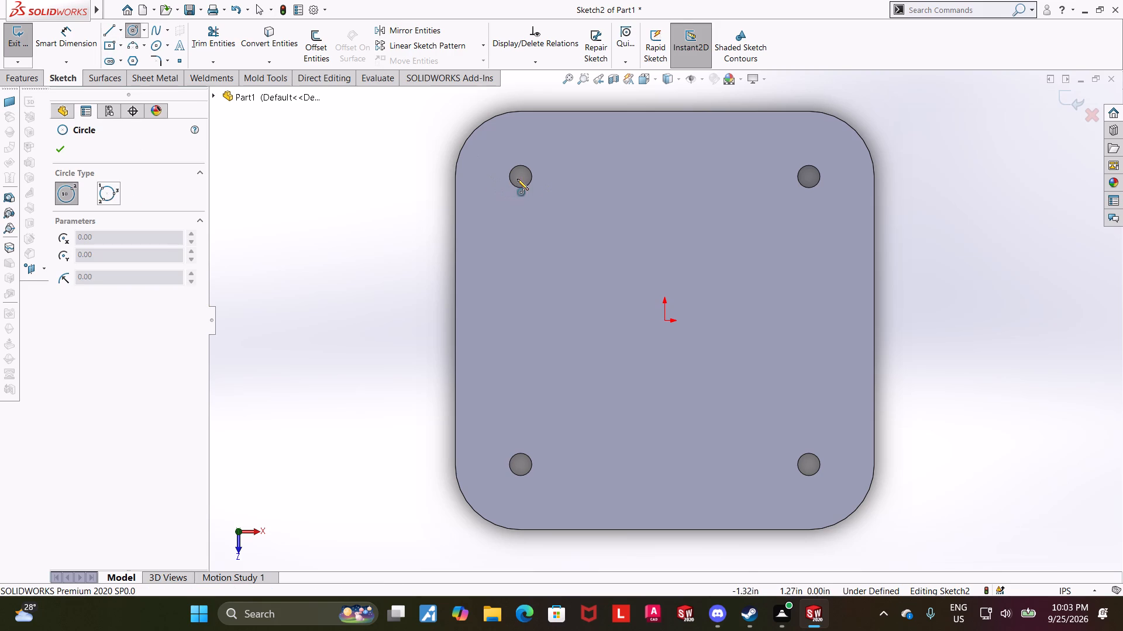
left_click(521, 176)
double_click(529, 164)
key("Escape")
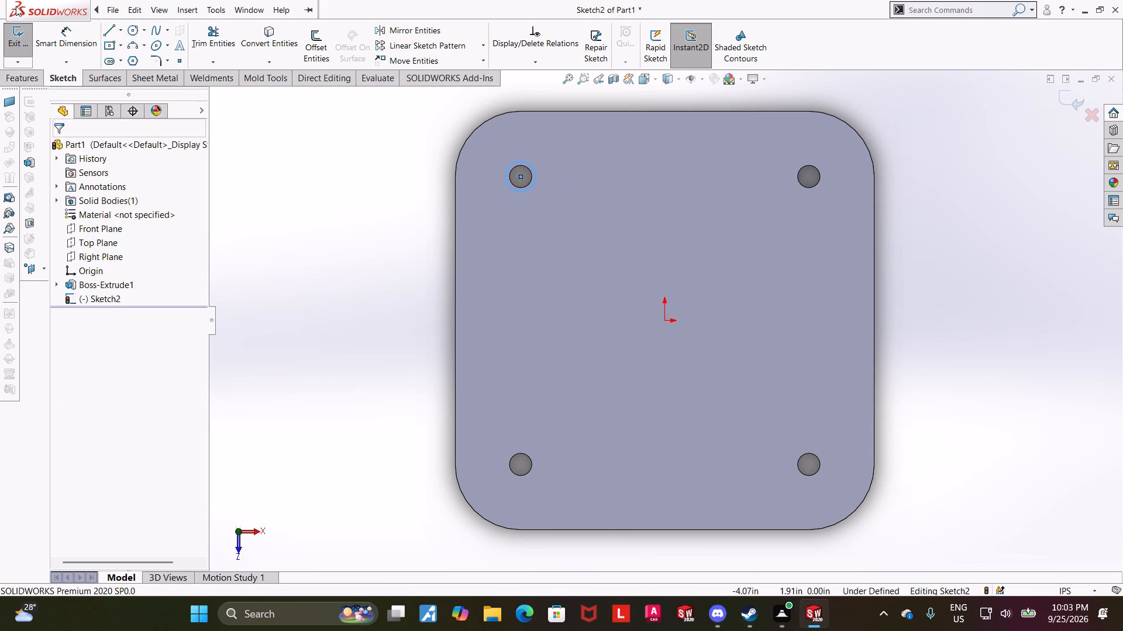
left_click(54, 34)
left_click(529, 185)
left_click(550, 209)
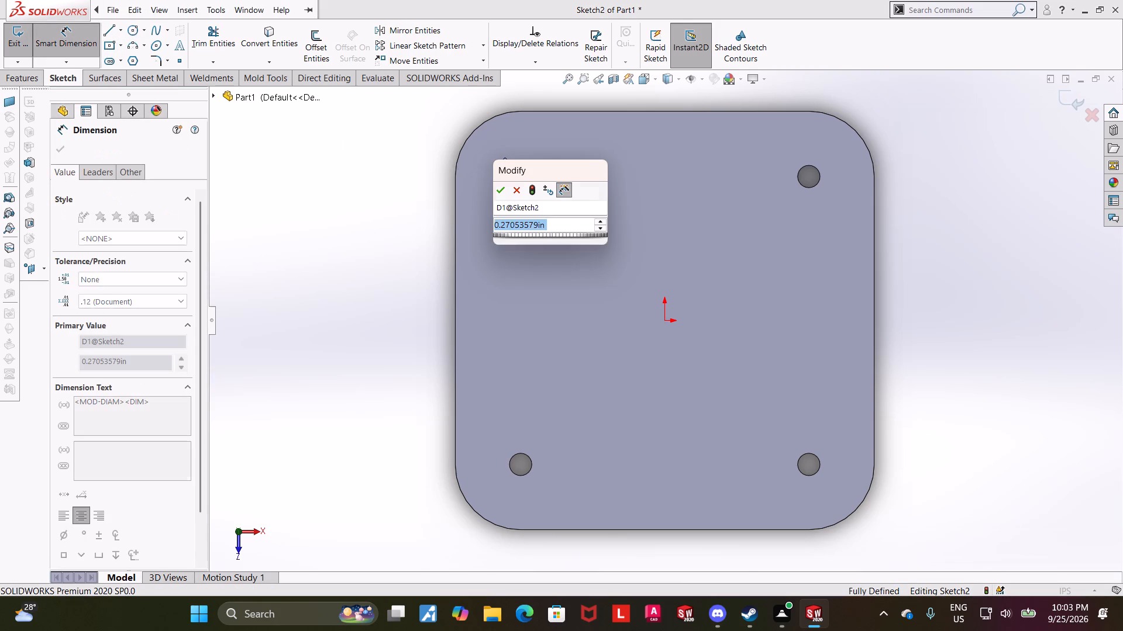
type("0.")
type("36")
key("Return")
key("Escape")
key("Escape")
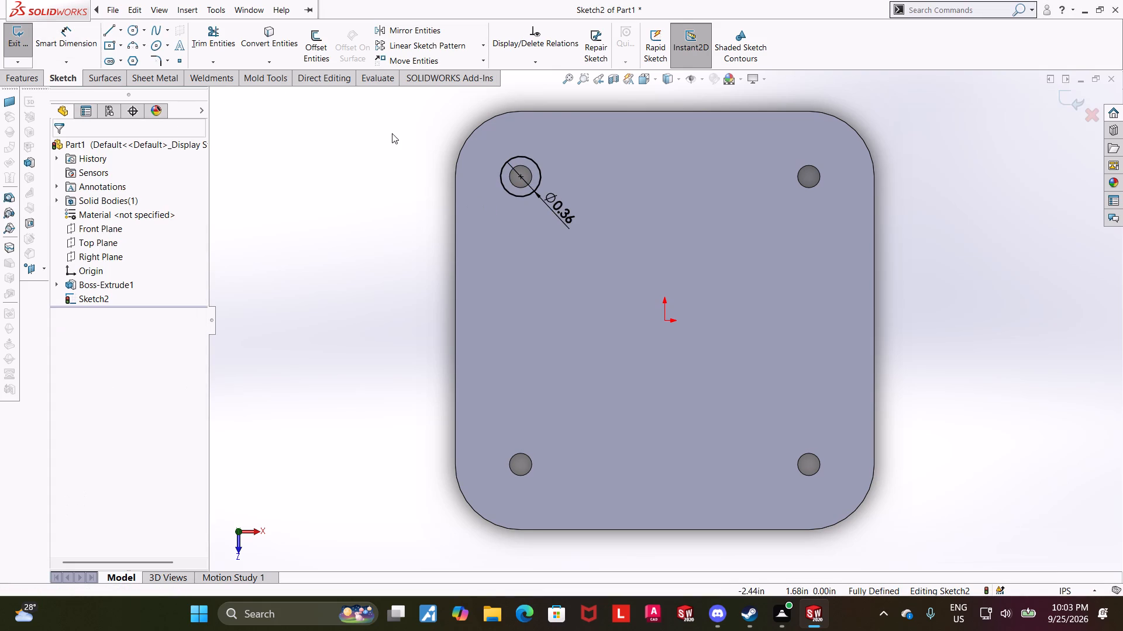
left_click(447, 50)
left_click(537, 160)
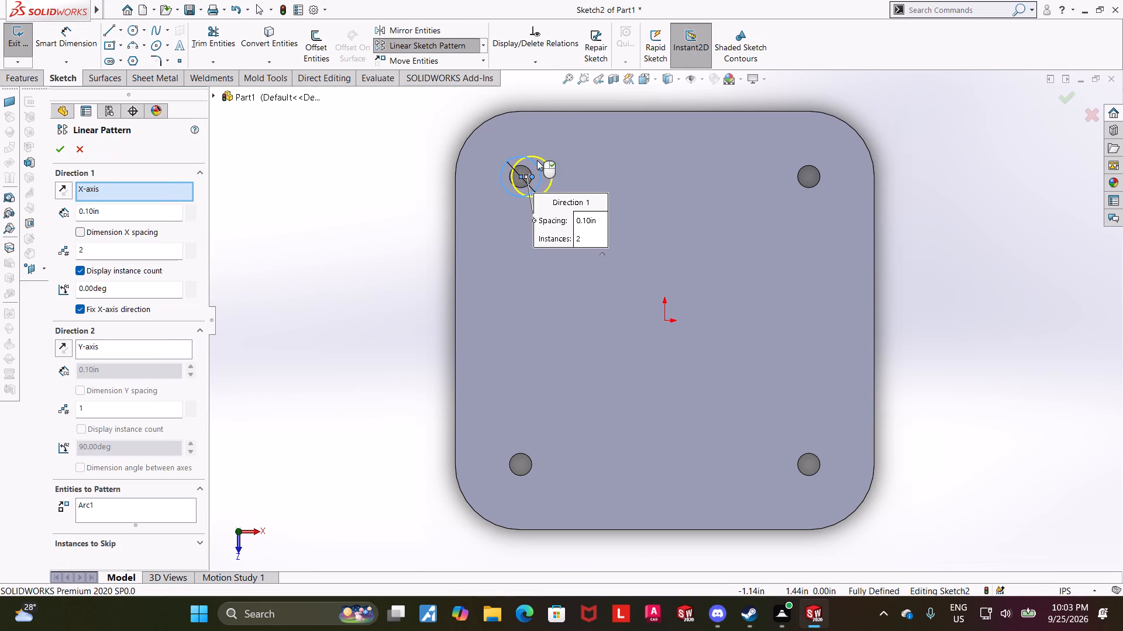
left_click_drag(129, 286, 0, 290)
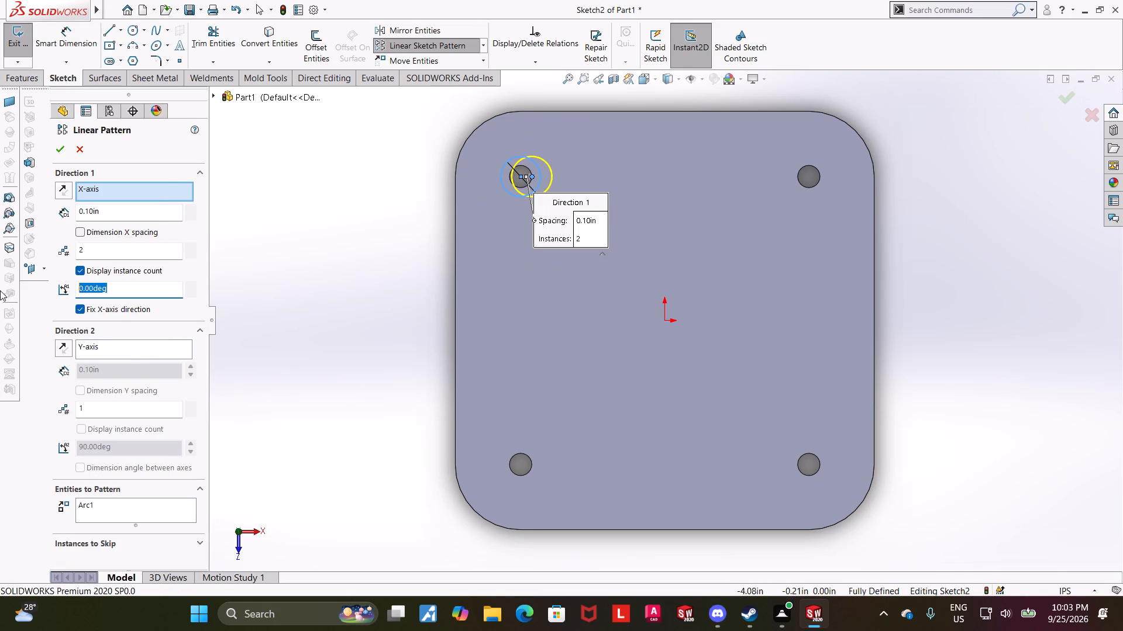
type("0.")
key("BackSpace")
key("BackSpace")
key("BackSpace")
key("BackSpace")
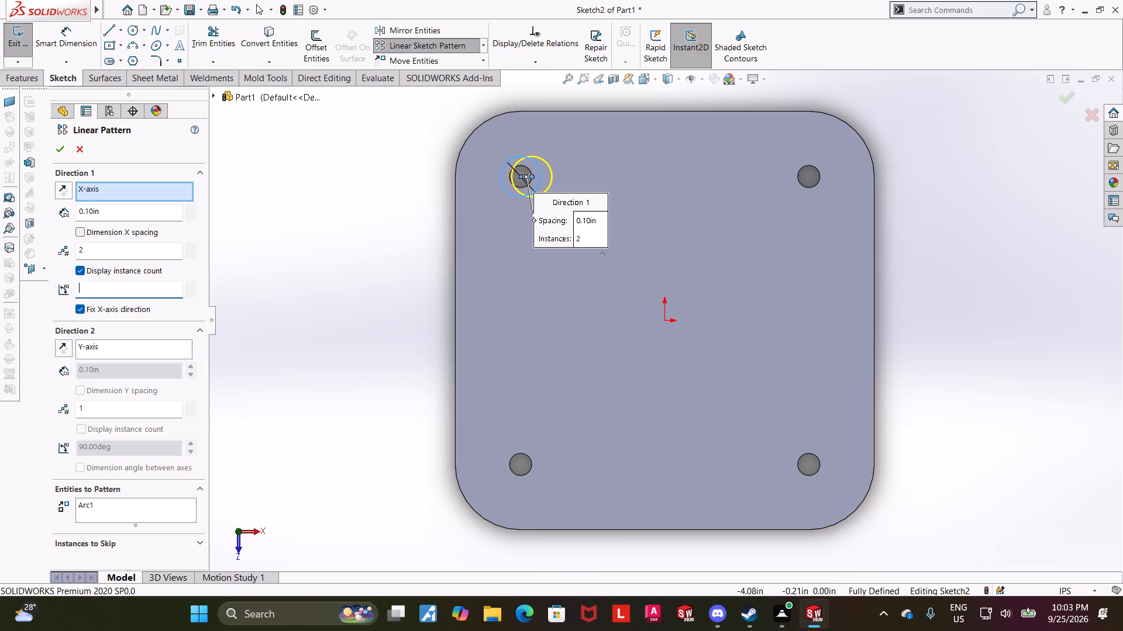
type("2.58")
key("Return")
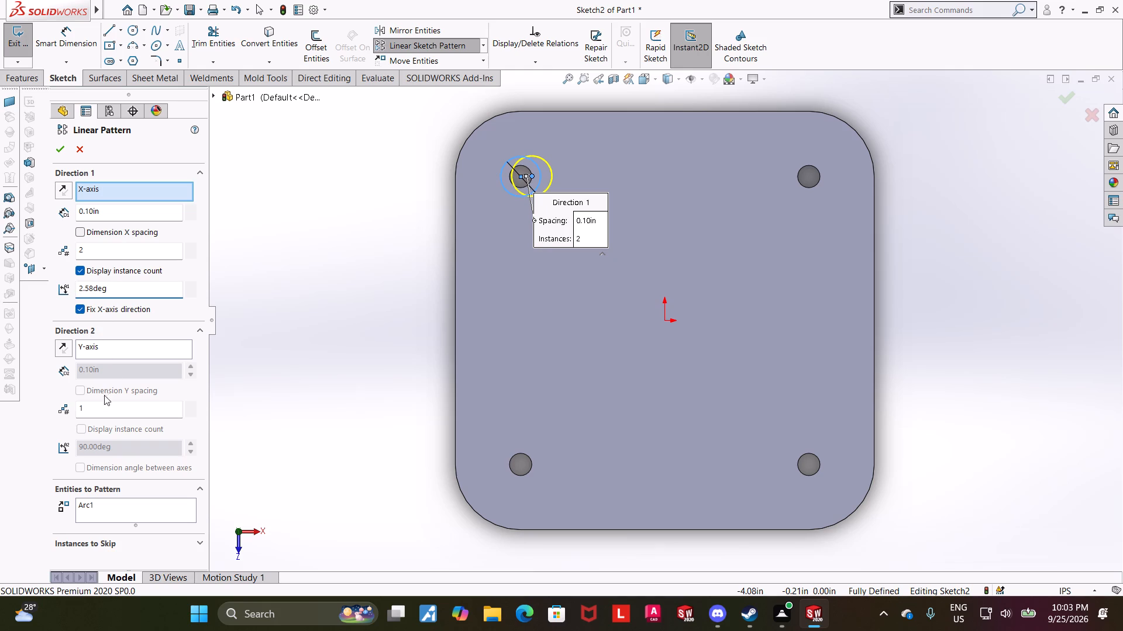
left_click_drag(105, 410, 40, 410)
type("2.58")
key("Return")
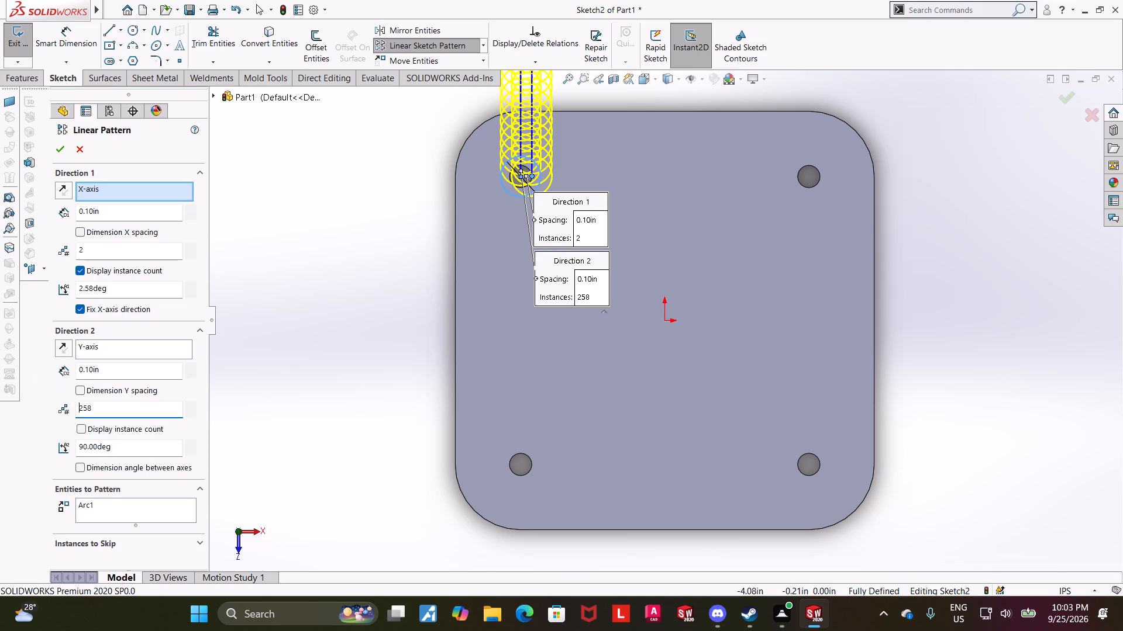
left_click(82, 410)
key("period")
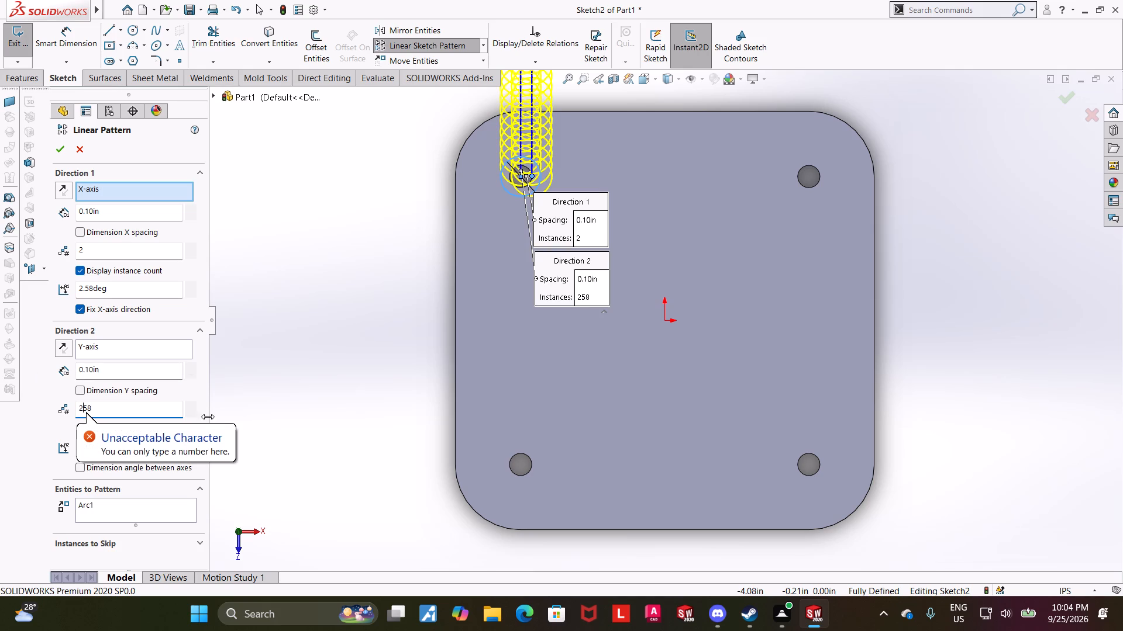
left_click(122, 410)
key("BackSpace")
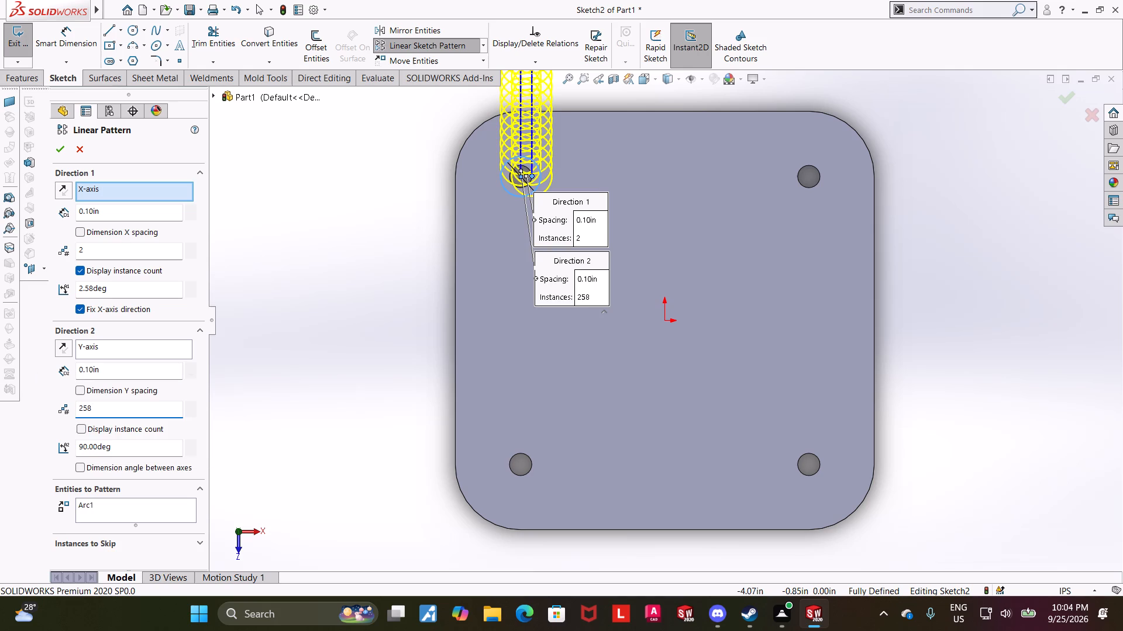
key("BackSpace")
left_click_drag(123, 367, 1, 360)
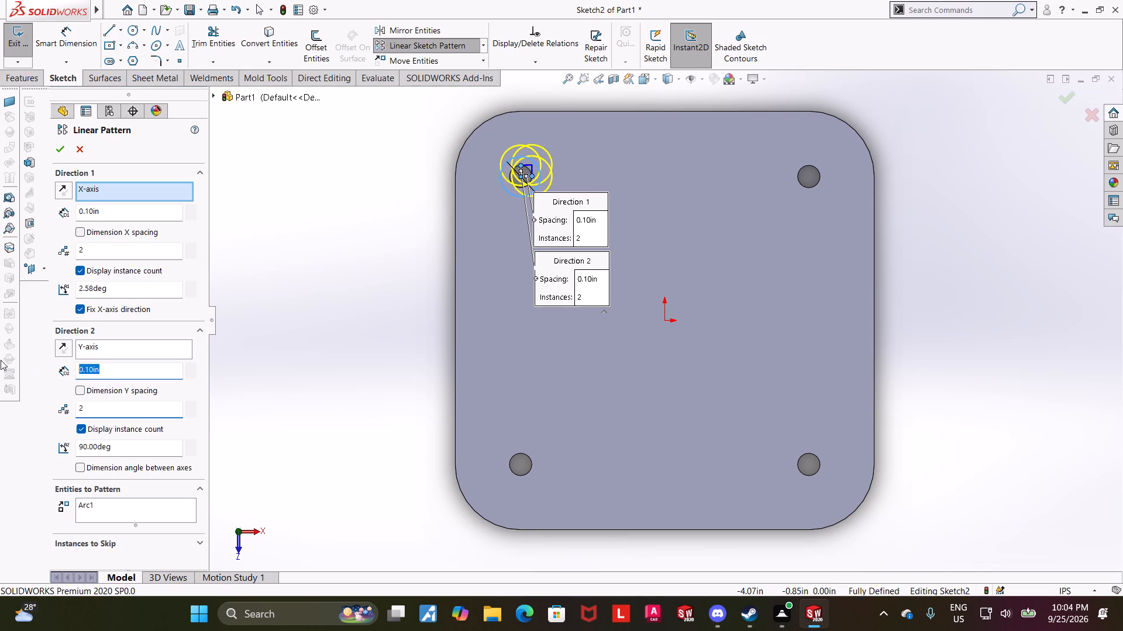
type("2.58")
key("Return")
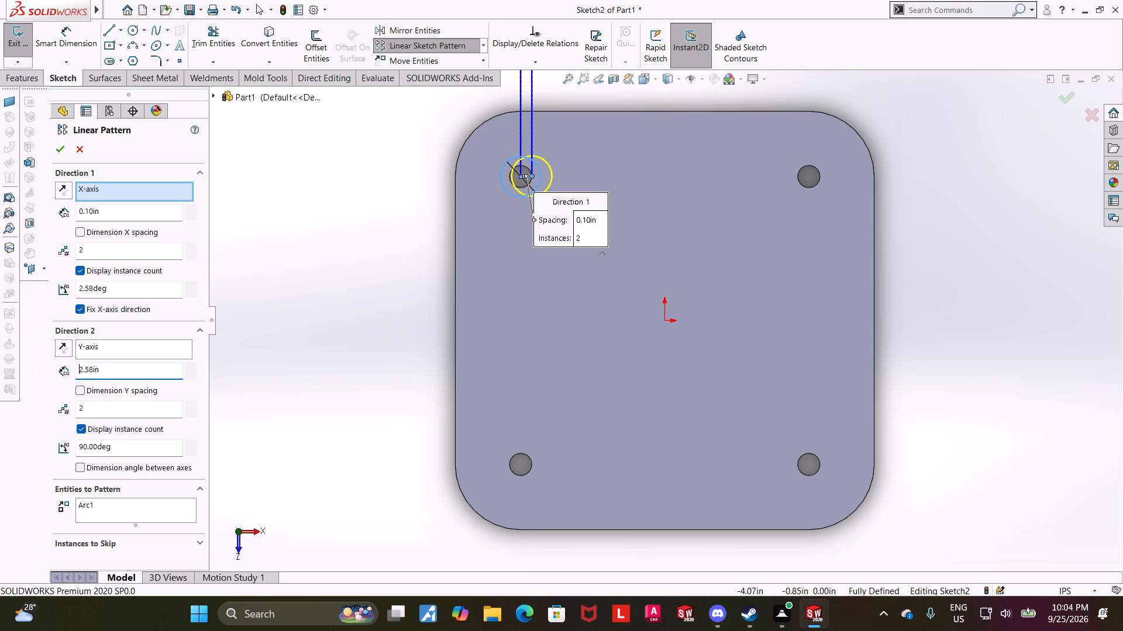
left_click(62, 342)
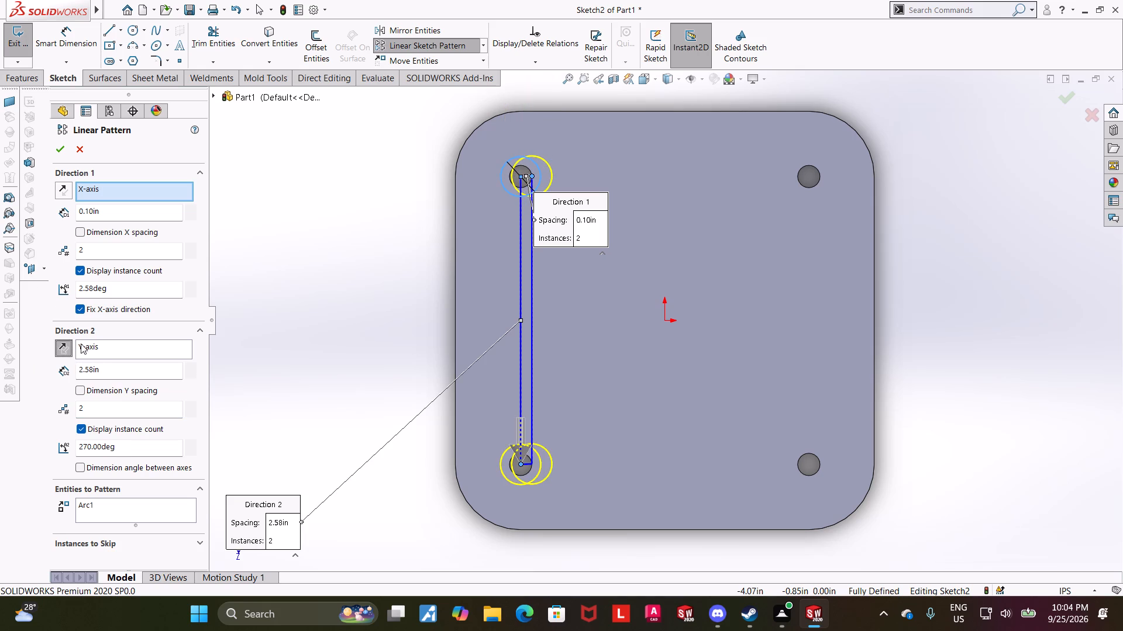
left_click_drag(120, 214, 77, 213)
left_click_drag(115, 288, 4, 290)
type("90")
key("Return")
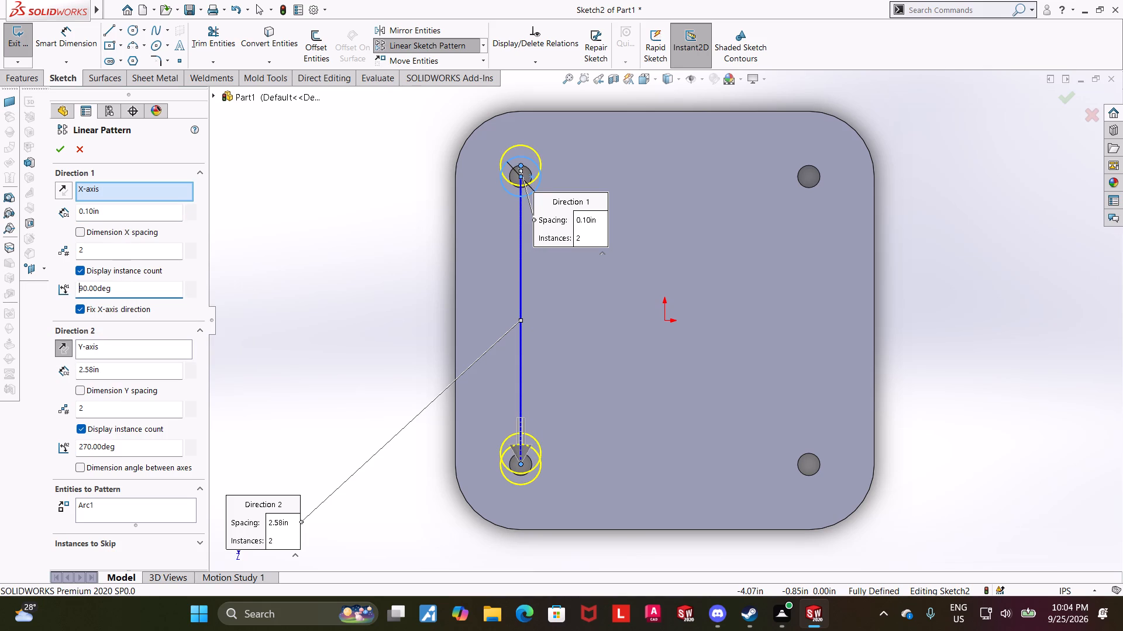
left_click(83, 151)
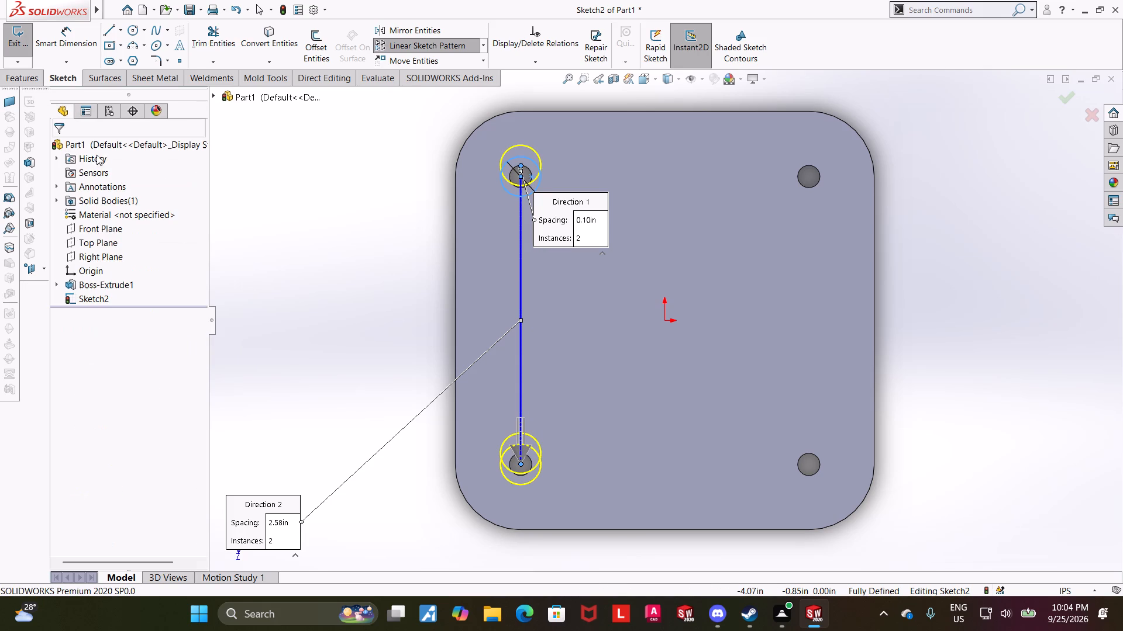
Pattern the 0.36 in circle linearly with 2 instances at 2.58 in along X and 2 at 2.58 in along reversed Y.
left_click(419, 48)
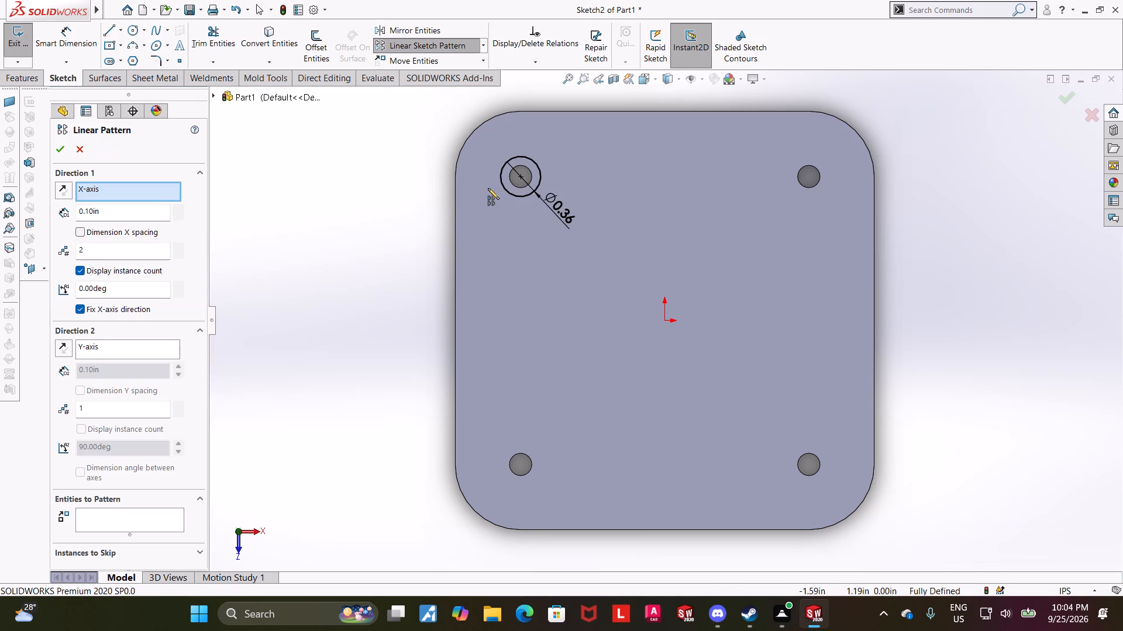
left_click(508, 193)
left_click(120, 249)
left_click_drag(113, 210, 6, 206)
type("2.58")
key("Return")
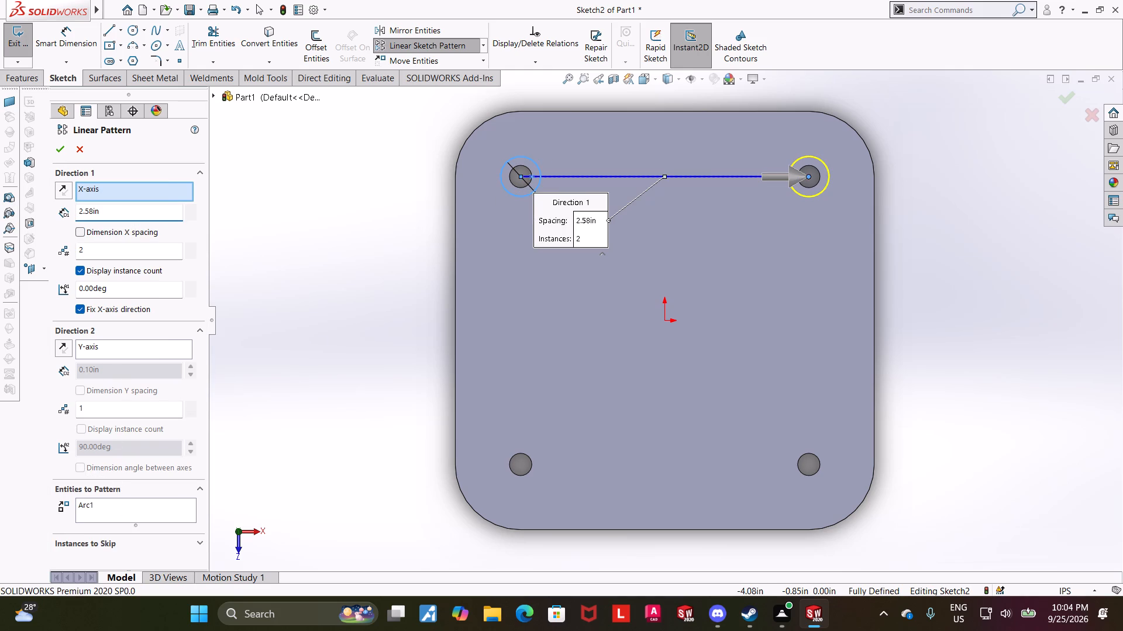
left_click_drag(104, 412, 61, 412)
key("2")
key("Return")
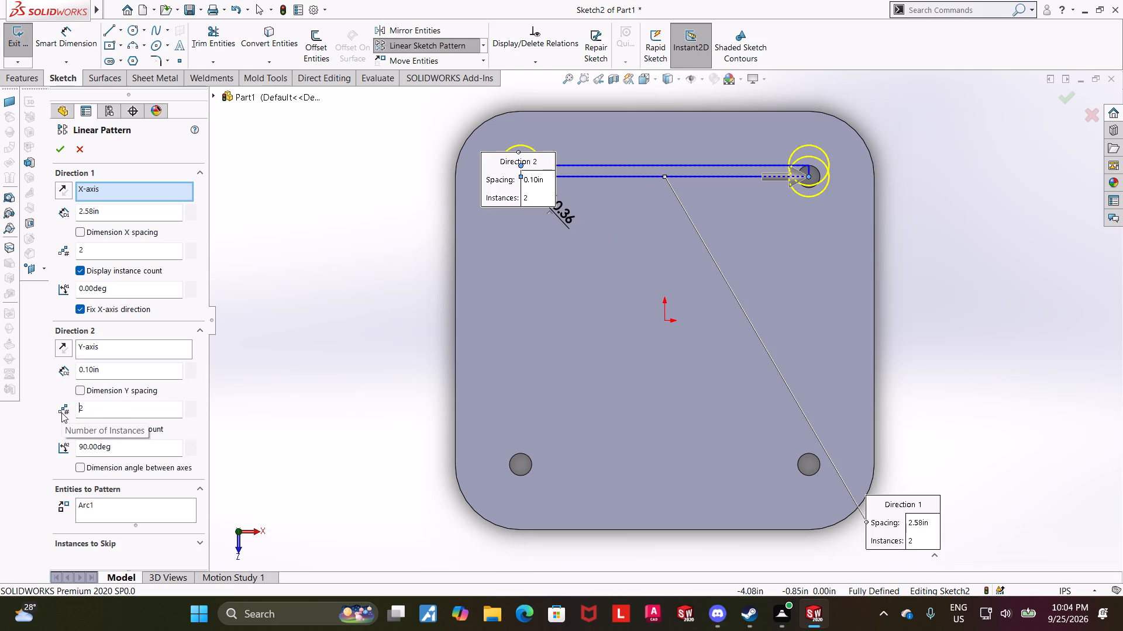
left_click_drag(143, 370, 27, 358)
type("2.58")
key("Return")
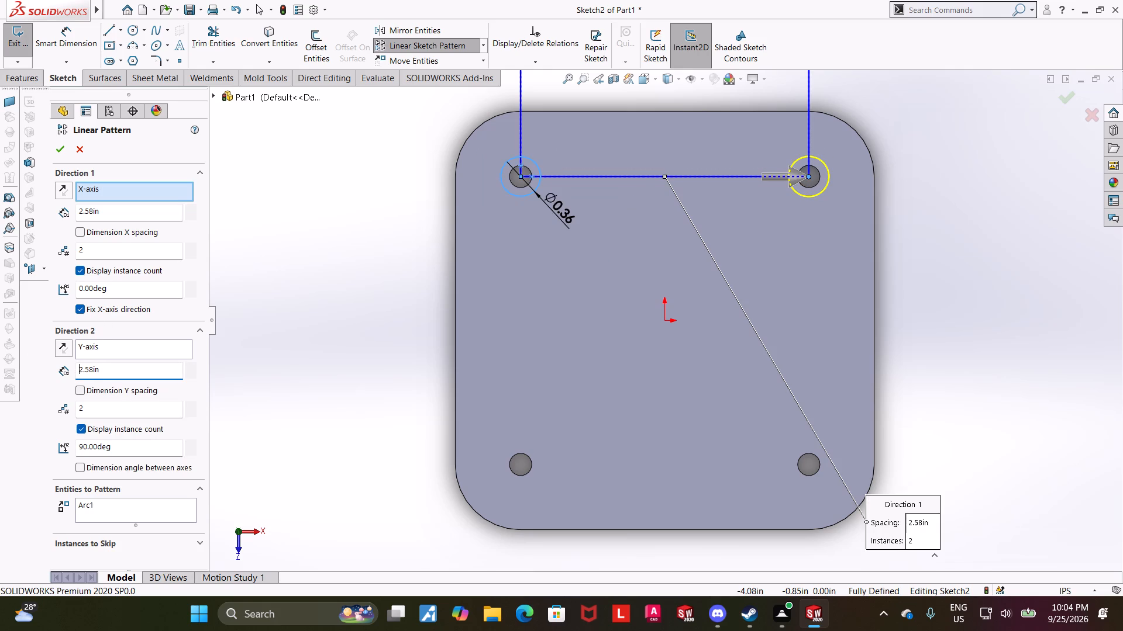
left_click(67, 356)
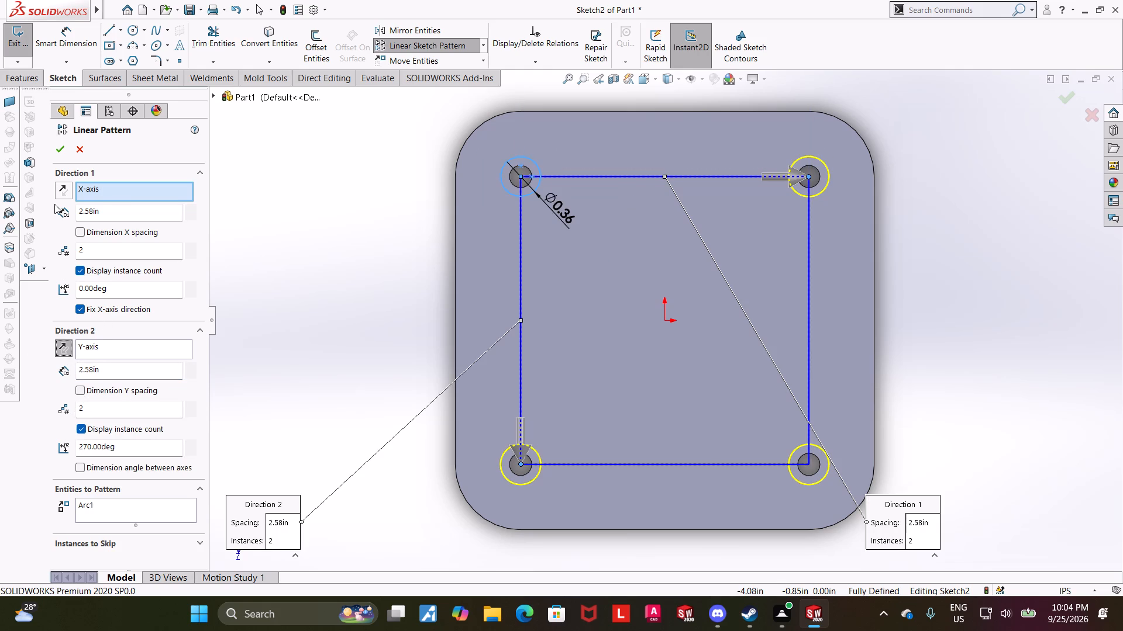
left_click(63, 152)
left_click(318, 313)
Exit the circle sketch and cut-extrude its four circles into the plate with a Blind depth of 0.1 in.
middle_click_drag(960, 330, 964, 216)
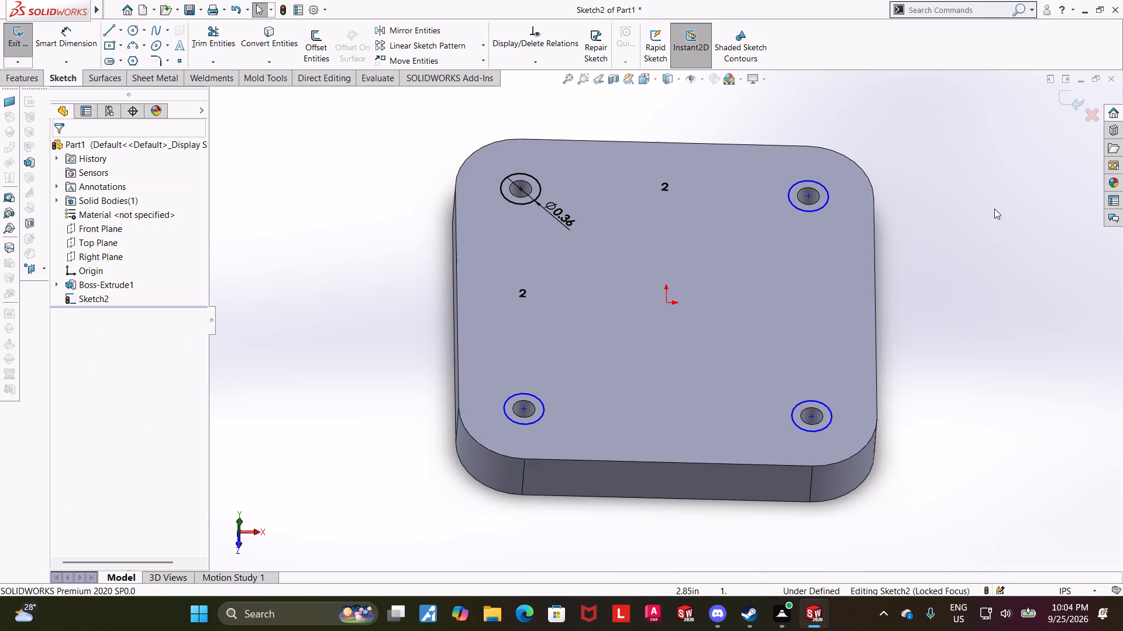
left_click(1074, 102)
left_click(205, 32)
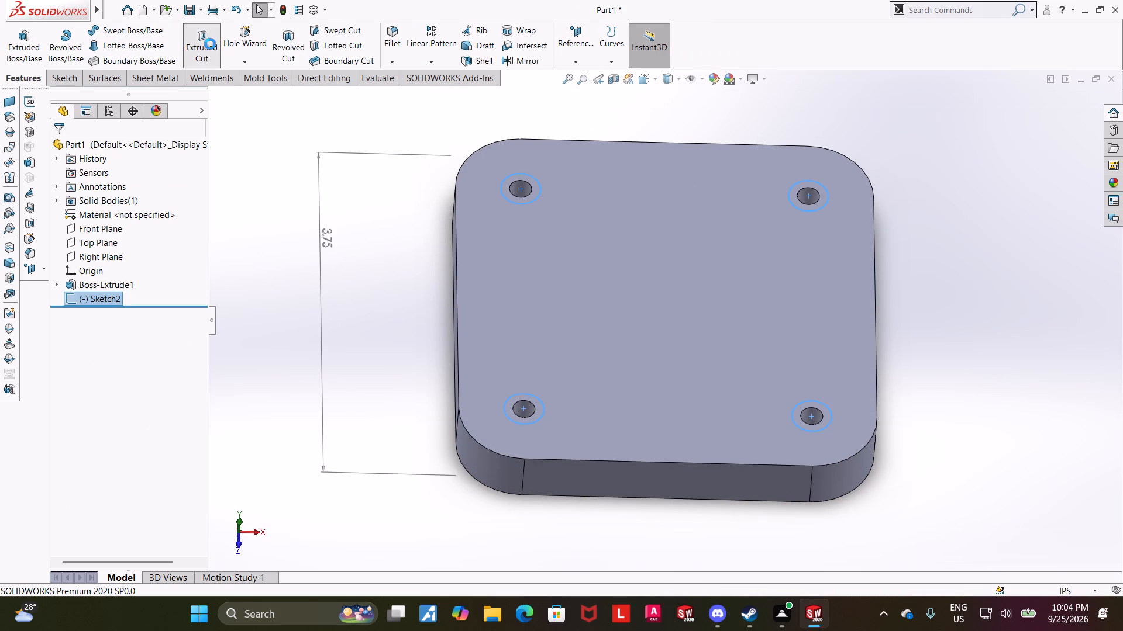
middle_click_drag(263, 182, 278, 179)
left_click(125, 287)
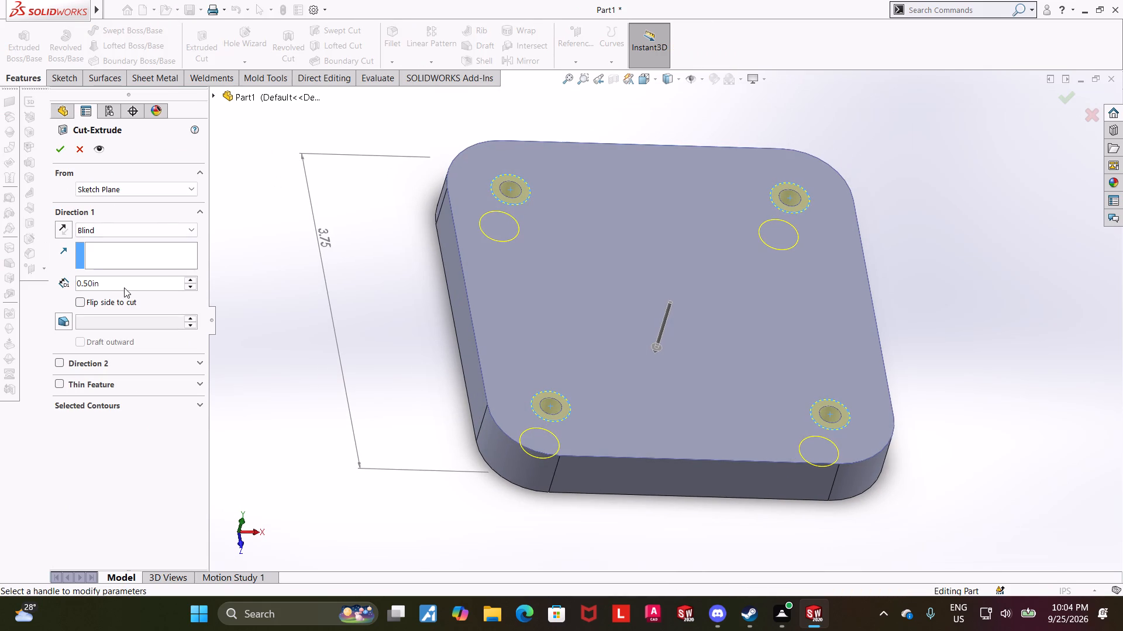
left_click_drag(128, 285, 0, 274)
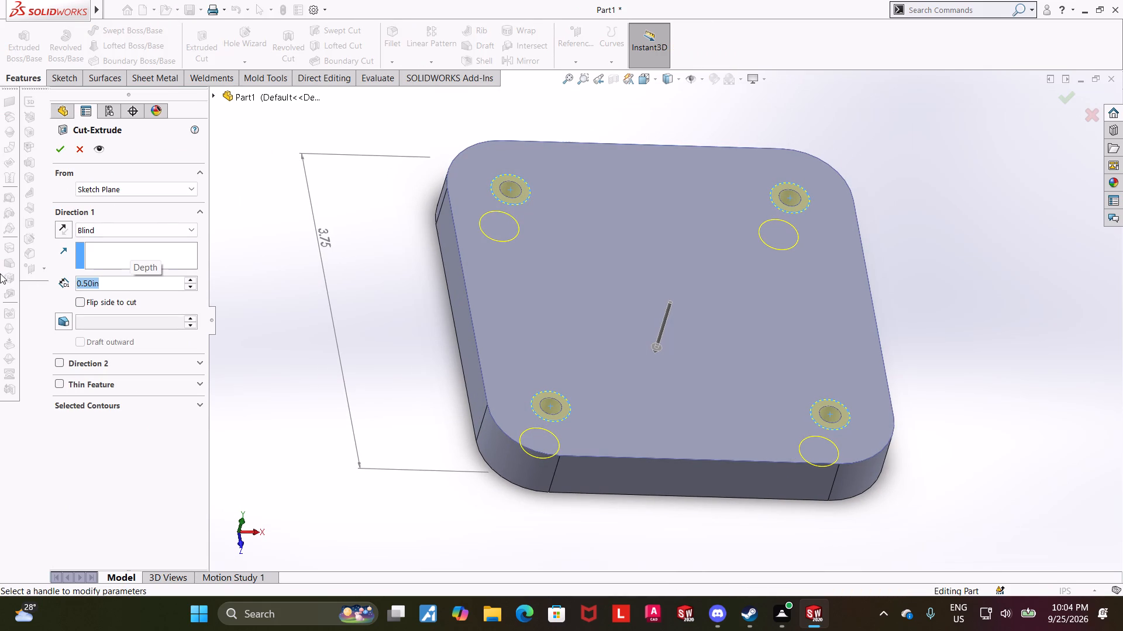
type("0.1")
key("Return")
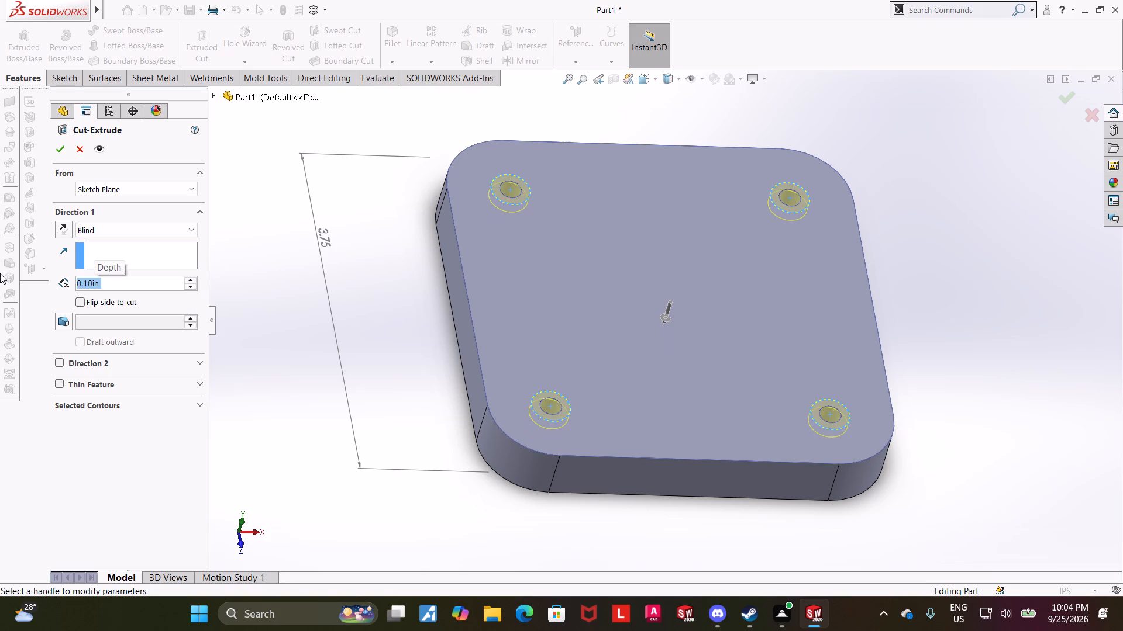
left_click(57, 147)
left_click(963, 285)
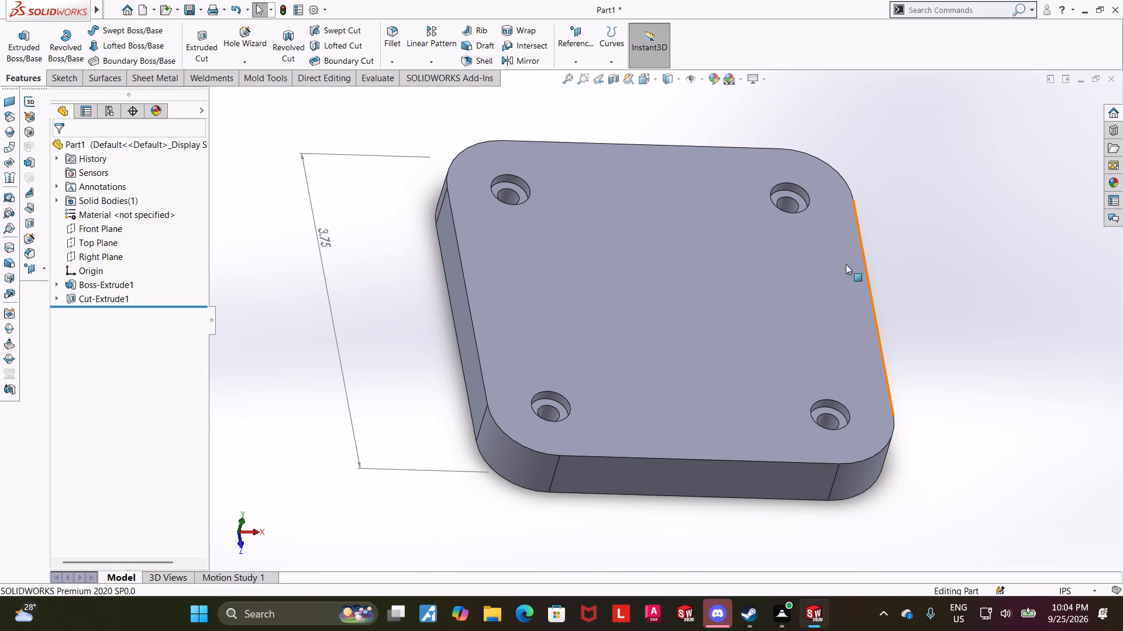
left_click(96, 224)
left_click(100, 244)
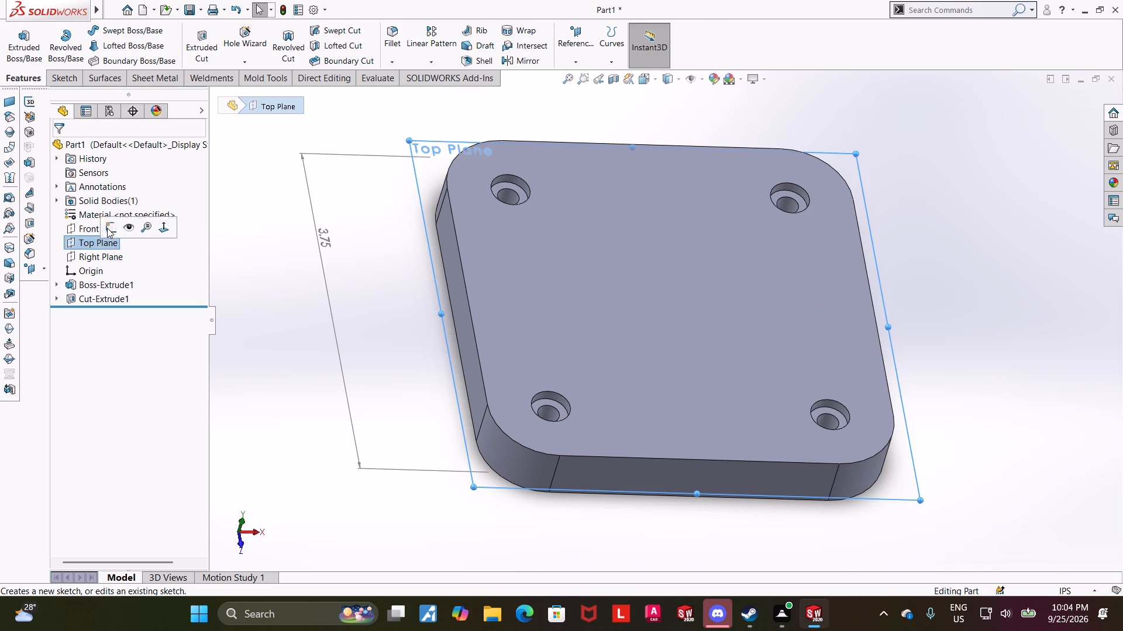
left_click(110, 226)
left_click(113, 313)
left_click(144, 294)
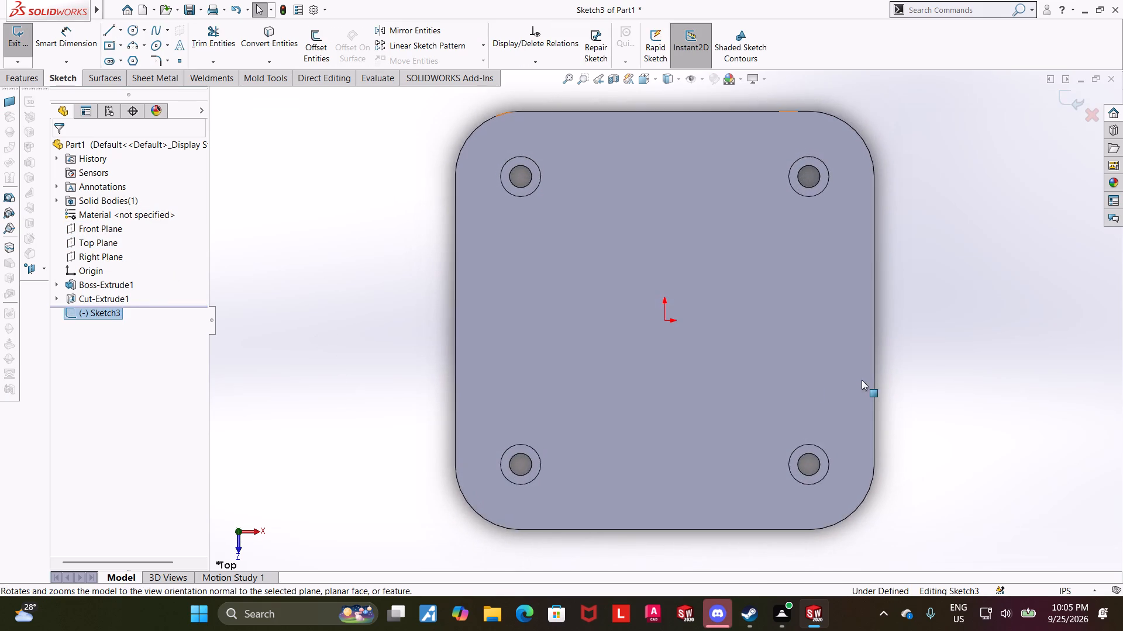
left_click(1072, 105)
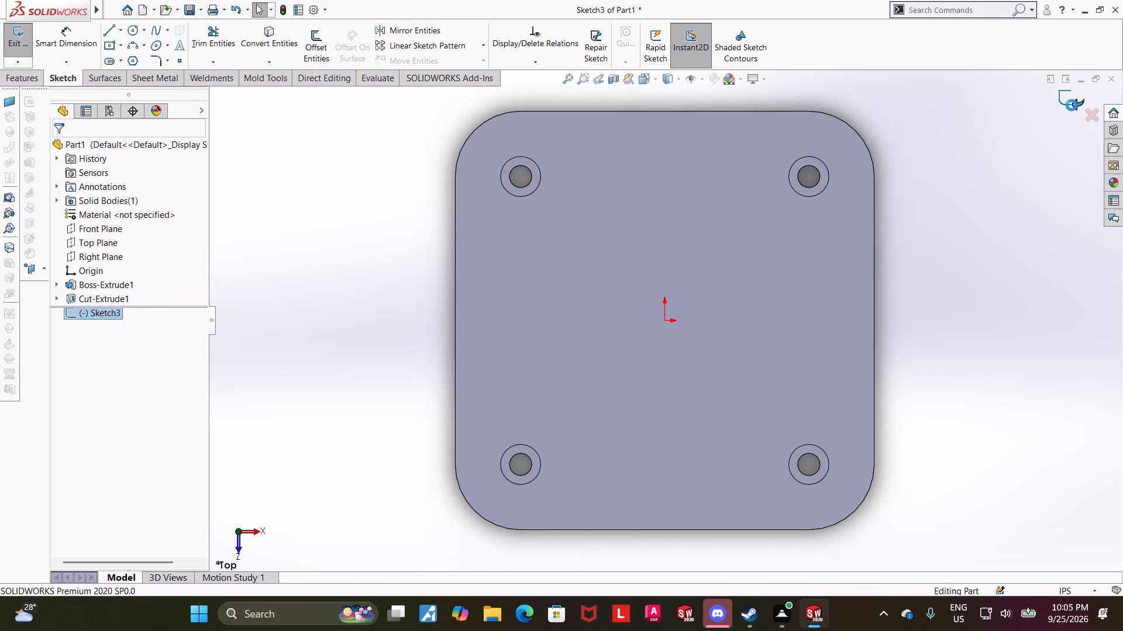
Start a new sketch on the Front Plane and orient it face-on.
left_click(91, 233)
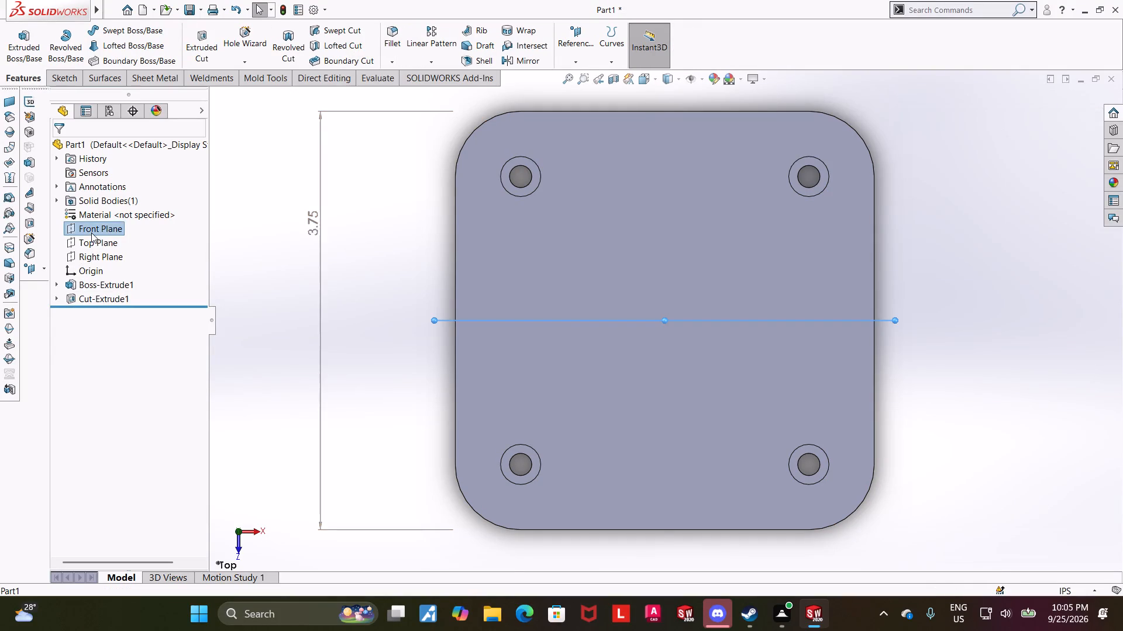
middle_click_drag(334, 351, 339, 221)
left_click(108, 229)
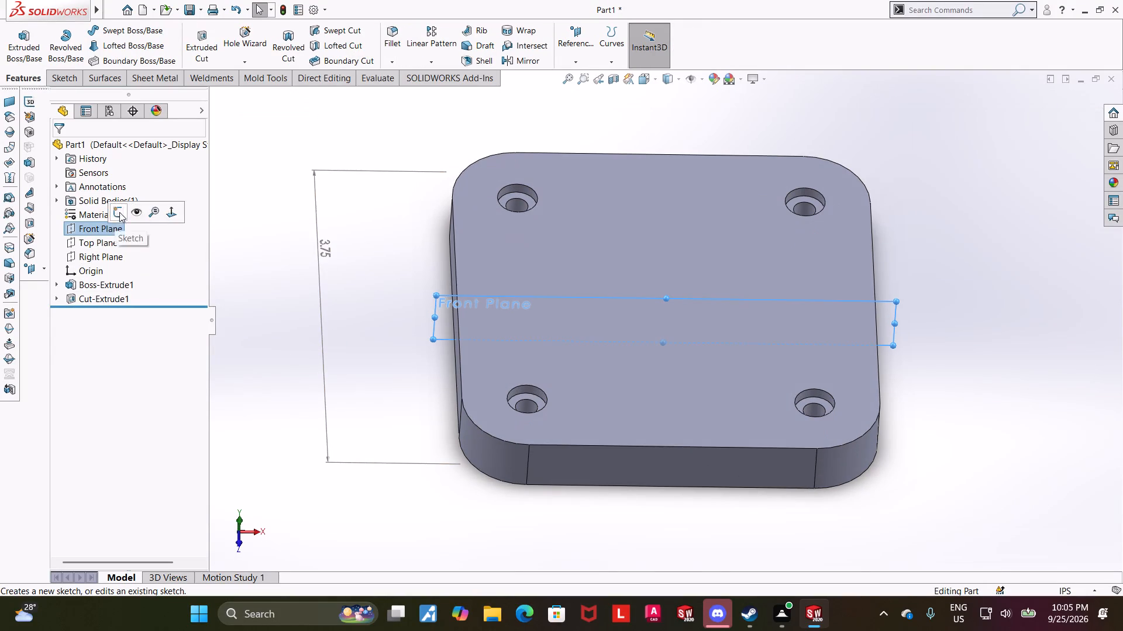
left_click(119, 212)
left_click(105, 315)
left_click(138, 296)
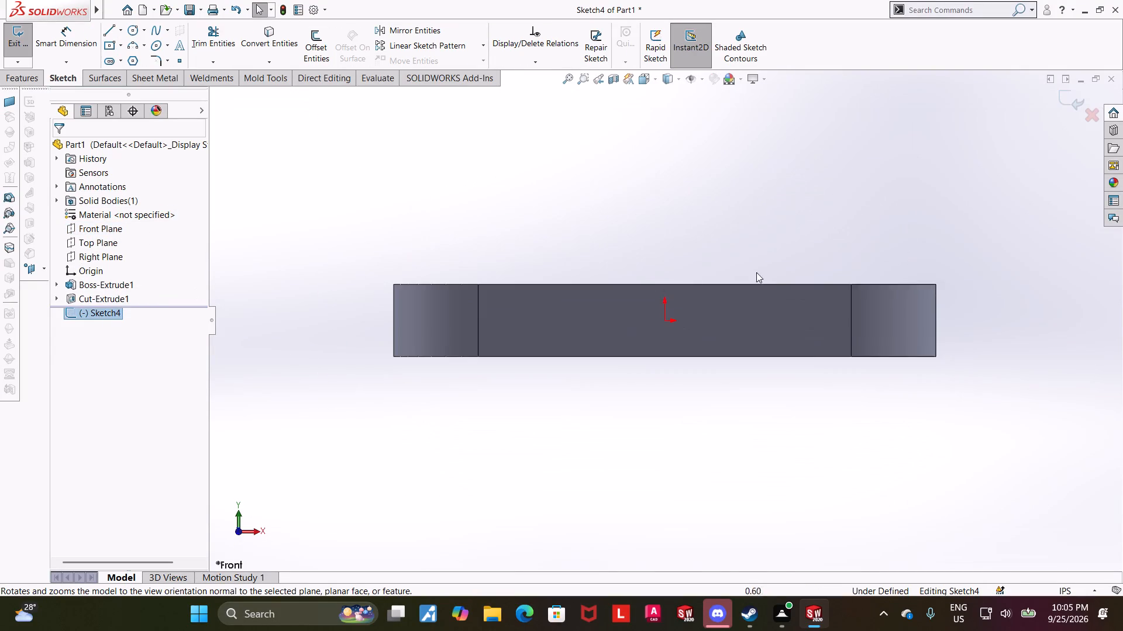
scroll(771, 275, "up", 6)
scroll(823, 203, "up", 1)
scroll(815, 198, "down", 2)
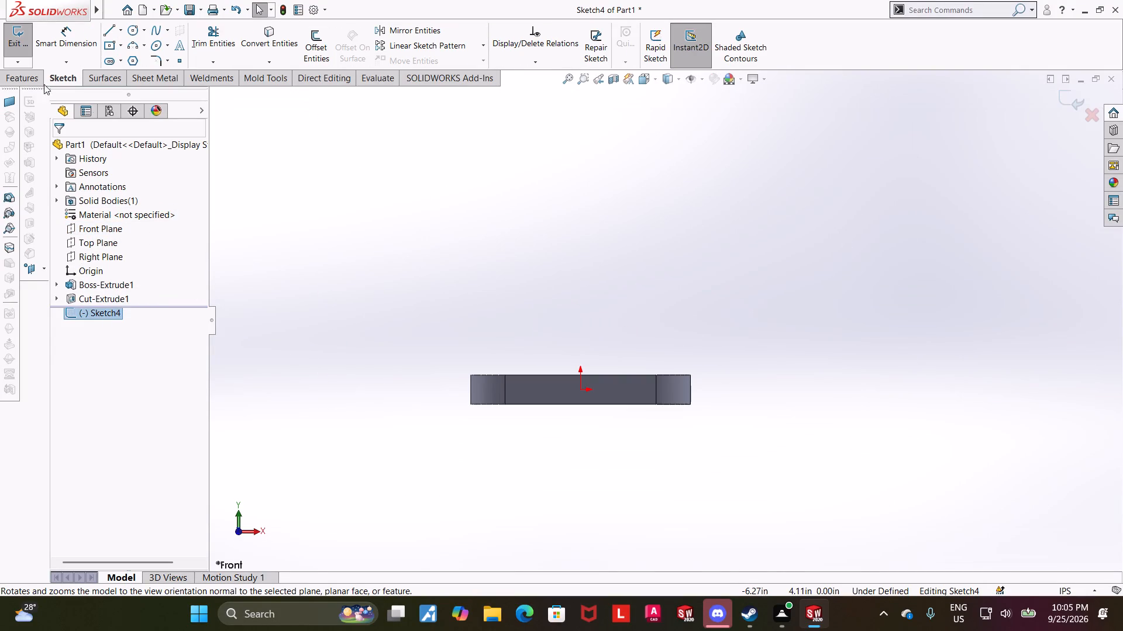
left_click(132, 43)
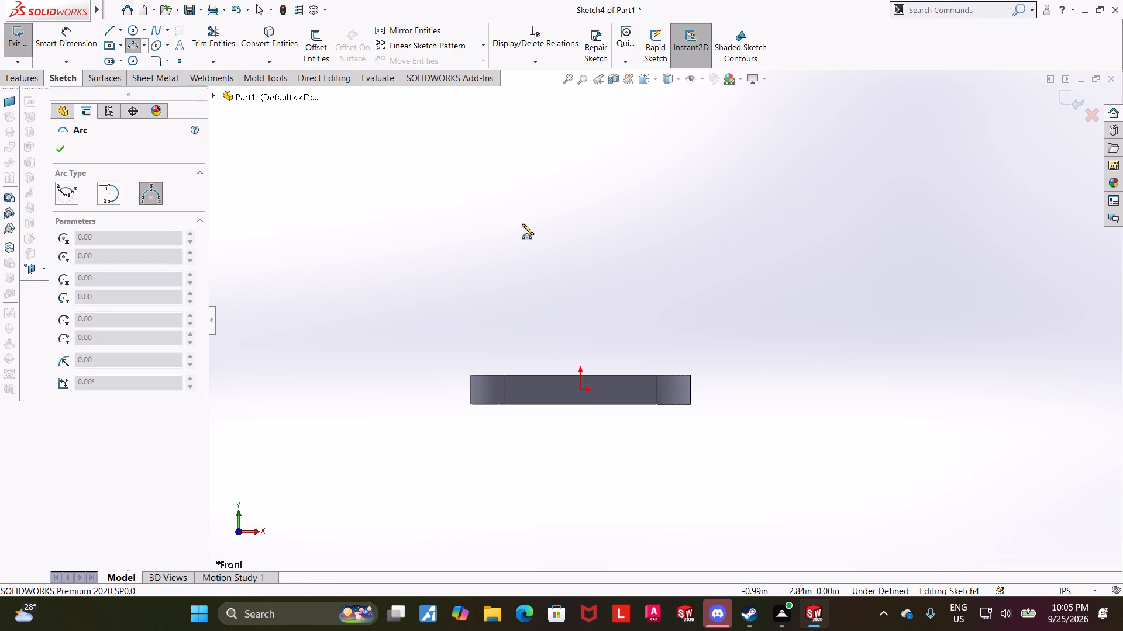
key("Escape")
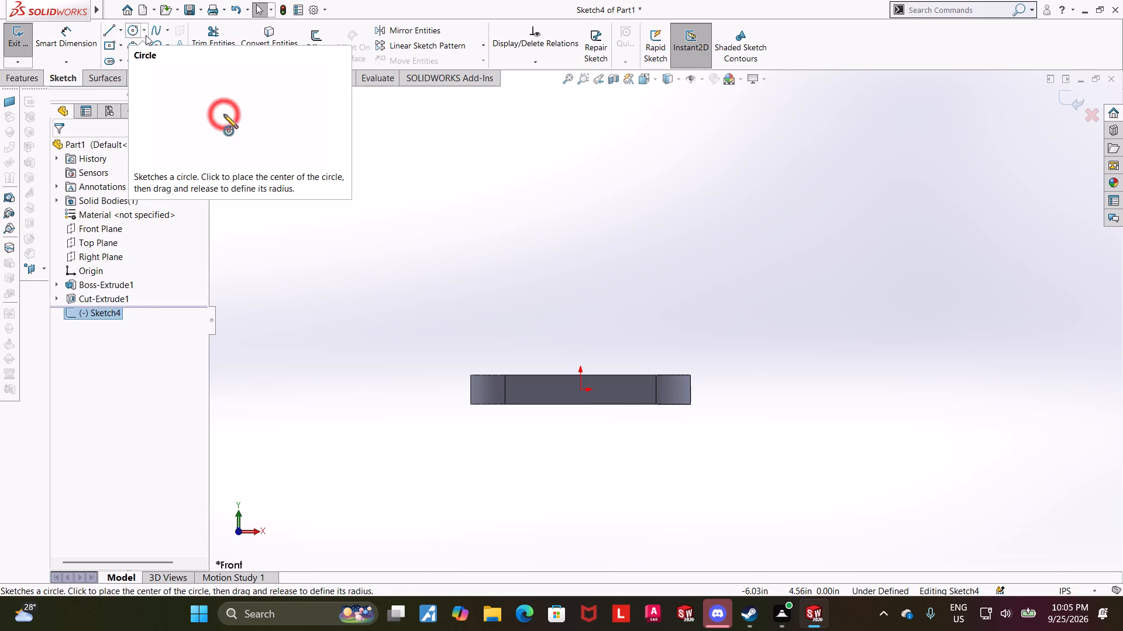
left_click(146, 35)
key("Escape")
Sketch a horizontal centerline about 6 in long from the plate's bottom edge midpoint and a slanted one about 6.01 in back up over the plate.
left_click(121, 33)
left_click(125, 59)
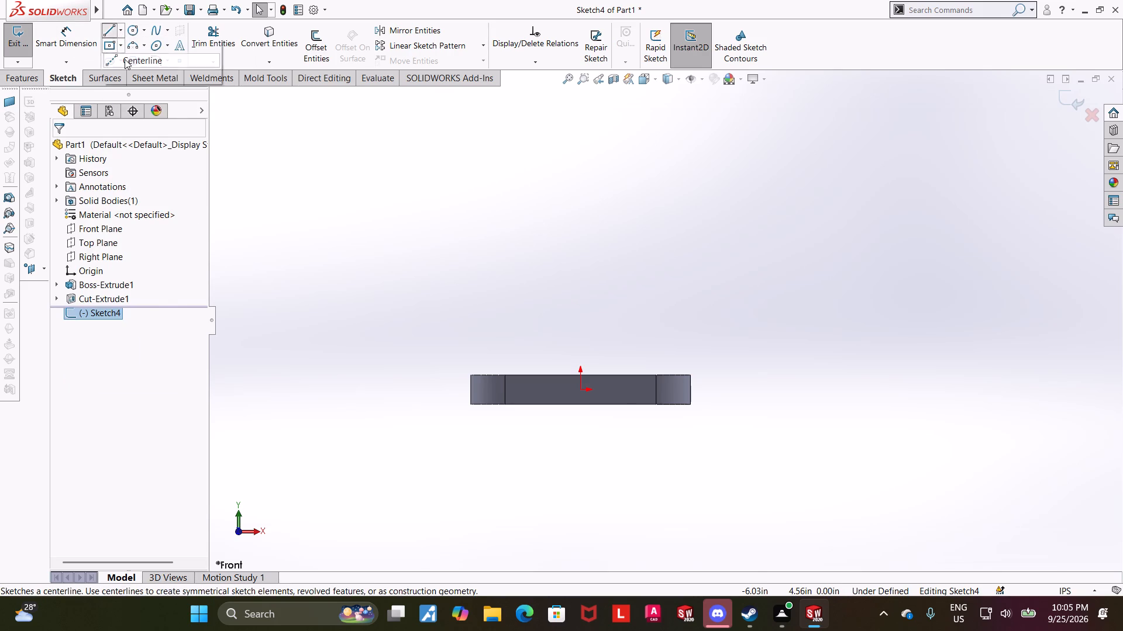
left_click(578, 404)
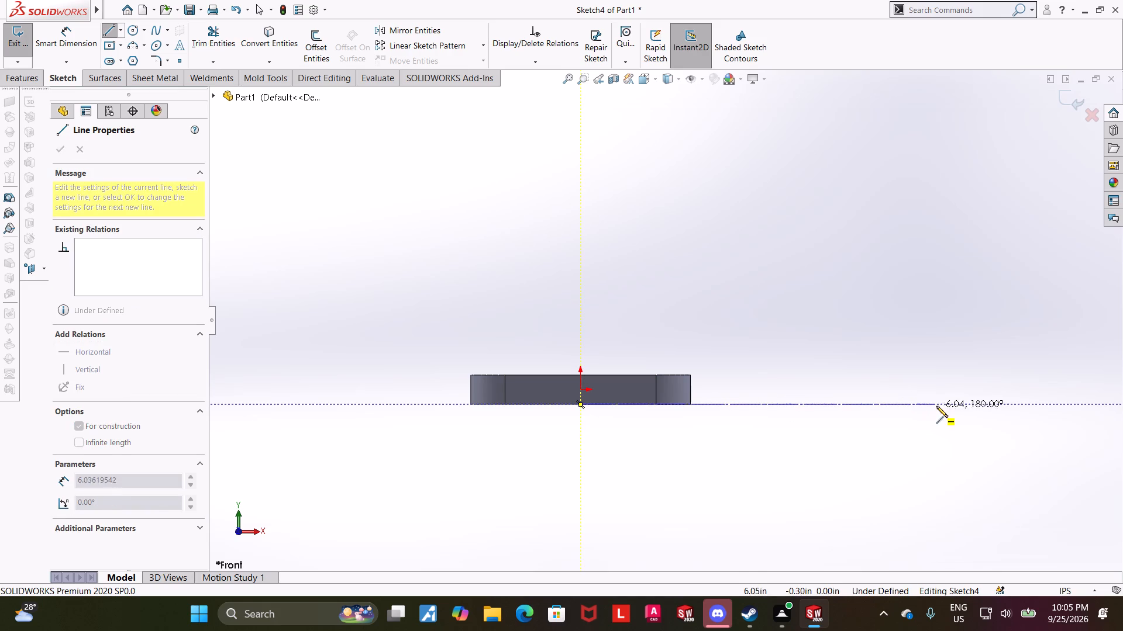
left_click(942, 403)
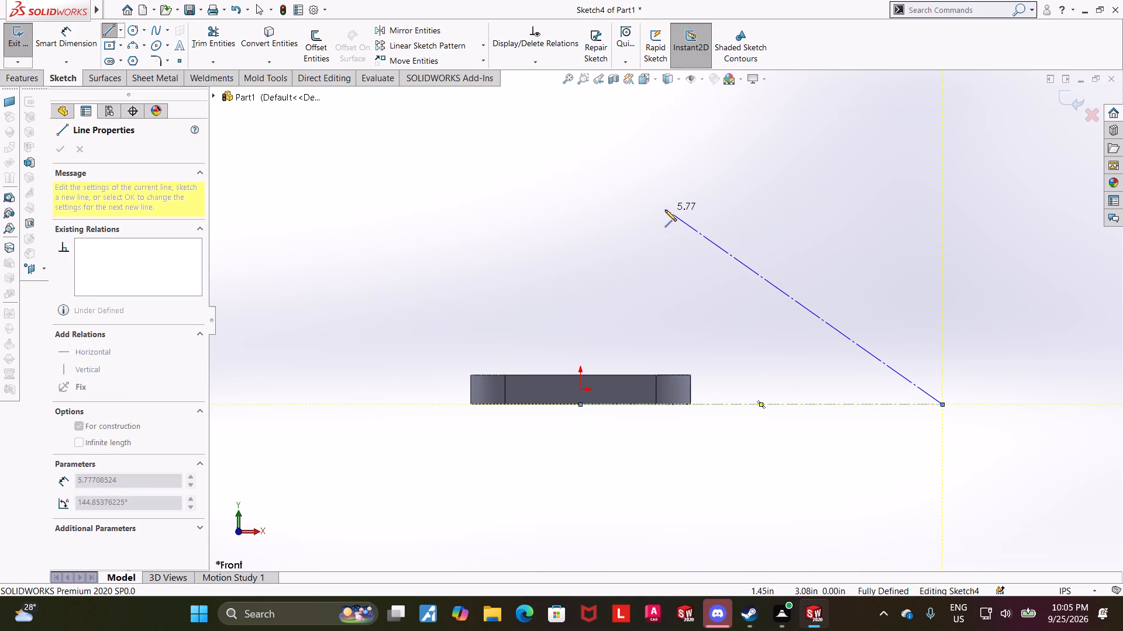
left_click(664, 189)
key("Escape")
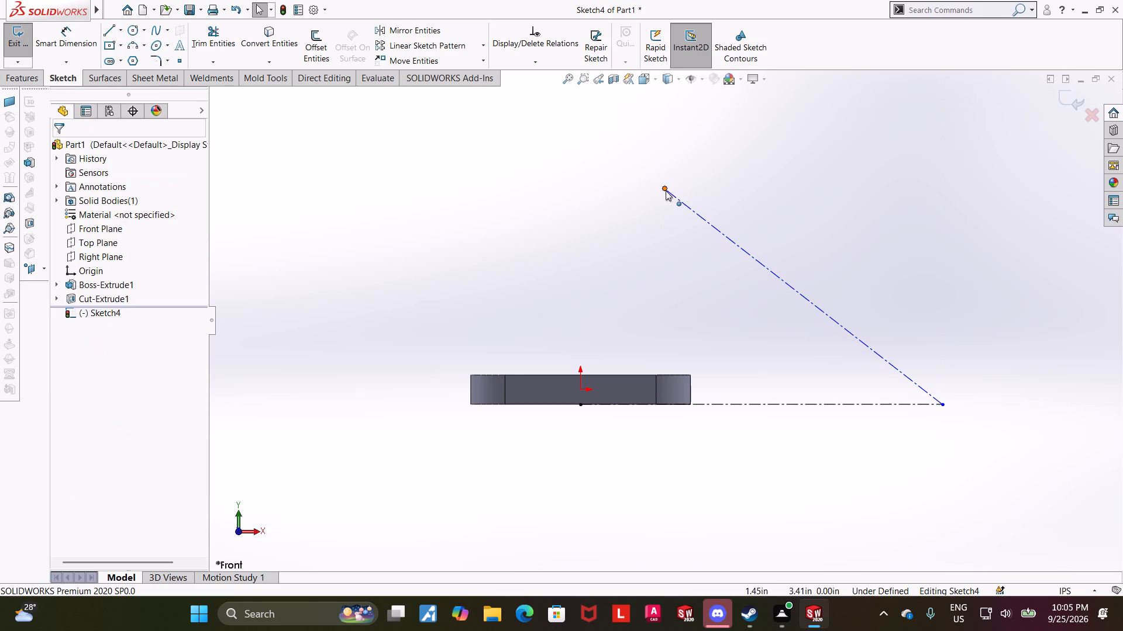
key("Escape")
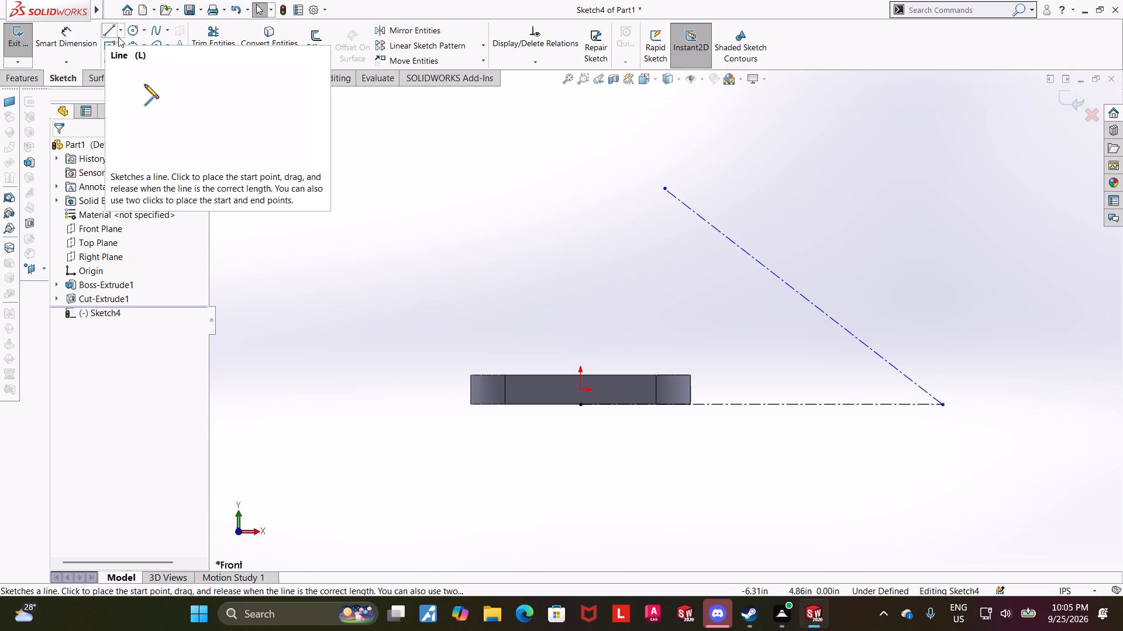
Draw a 3 Point Arc of about 4.57 in radius joining the two centerlines' open ends and convert it to construction geometry.
left_click(142, 48)
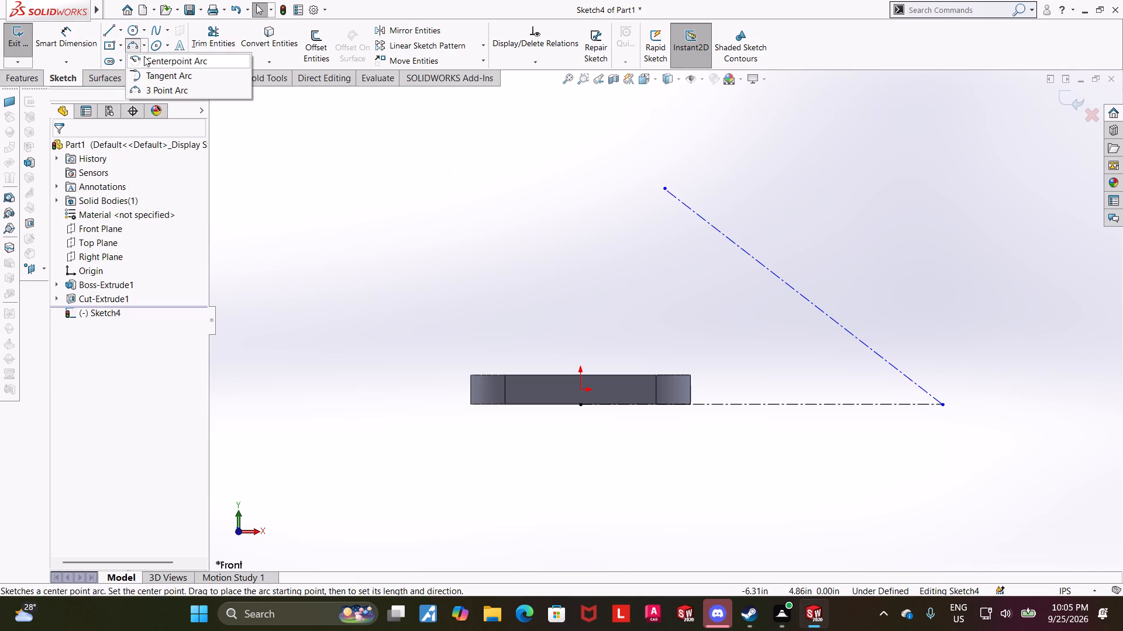
left_click(132, 43)
left_click(581, 404)
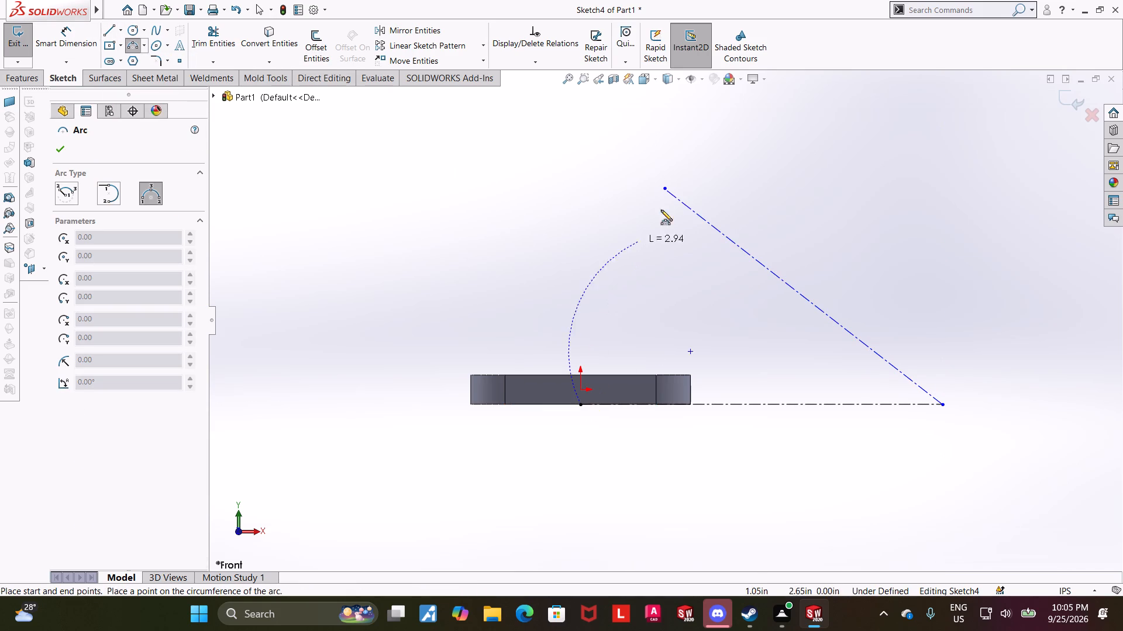
left_click(664, 188)
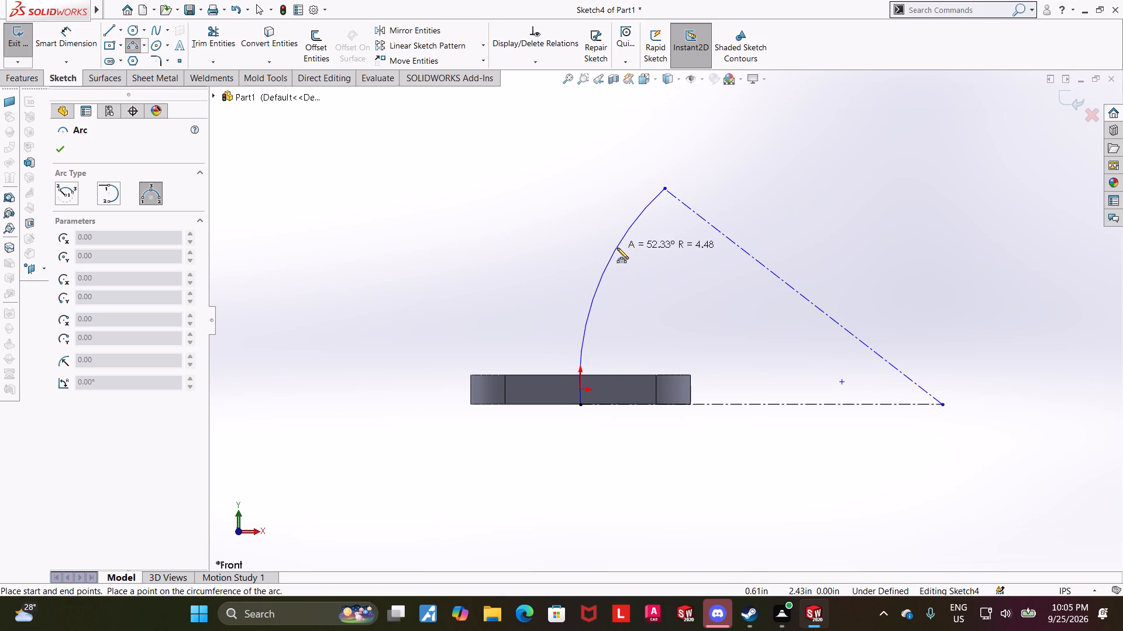
left_click(617, 248)
key("Escape")
key("Escape")
right_click(605, 274)
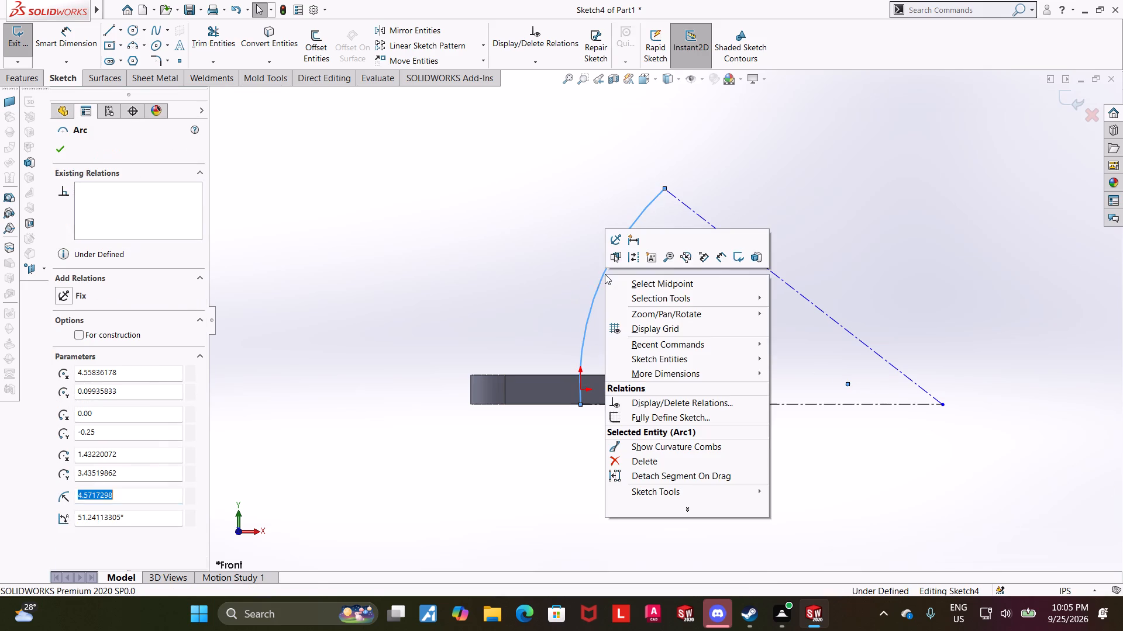
left_click(631, 263)
left_click(924, 211)
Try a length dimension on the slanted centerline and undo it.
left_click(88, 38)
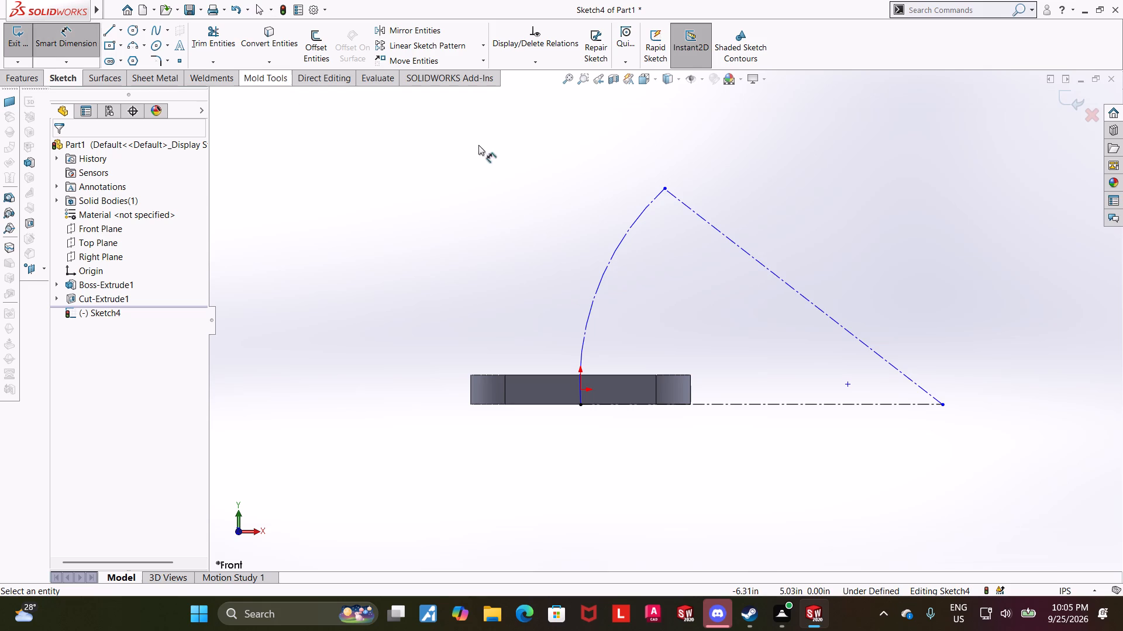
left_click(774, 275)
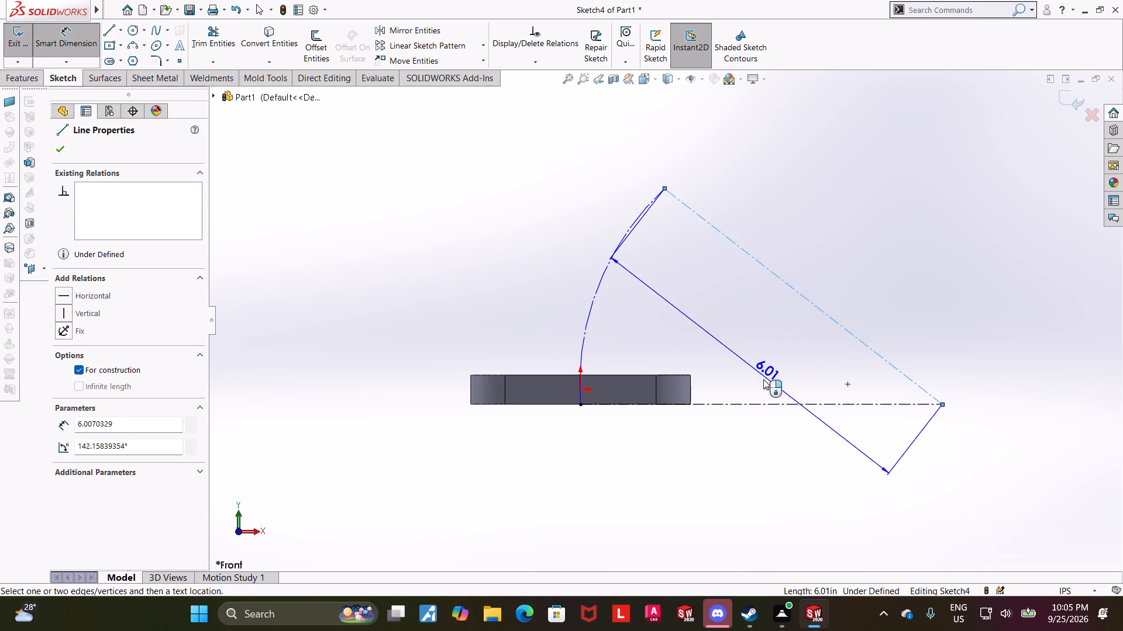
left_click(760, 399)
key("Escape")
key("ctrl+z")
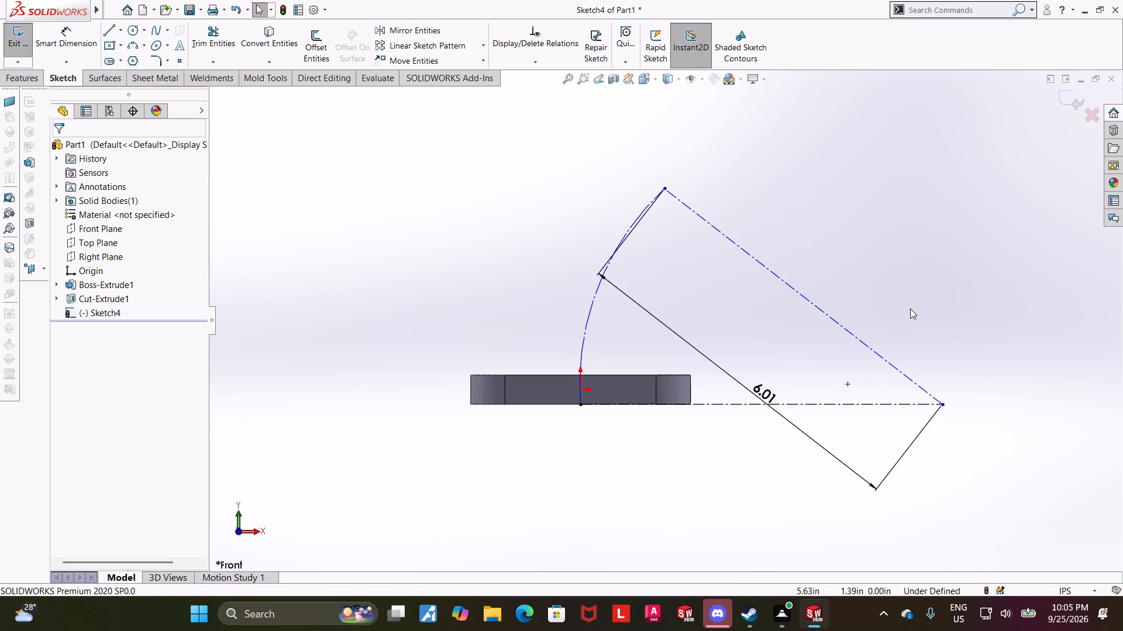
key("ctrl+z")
Dimension the angle between the slanted and horizontal centerlines and set it to 45 degrees.
left_click(68, 40)
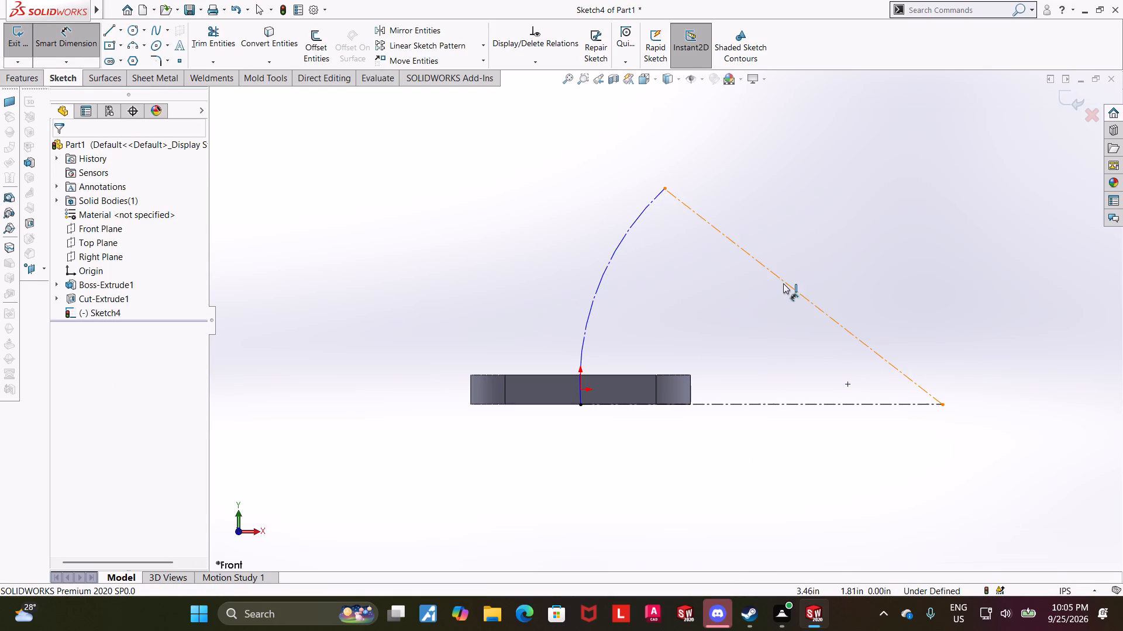
left_click(784, 283)
left_click(774, 401)
left_click(780, 358)
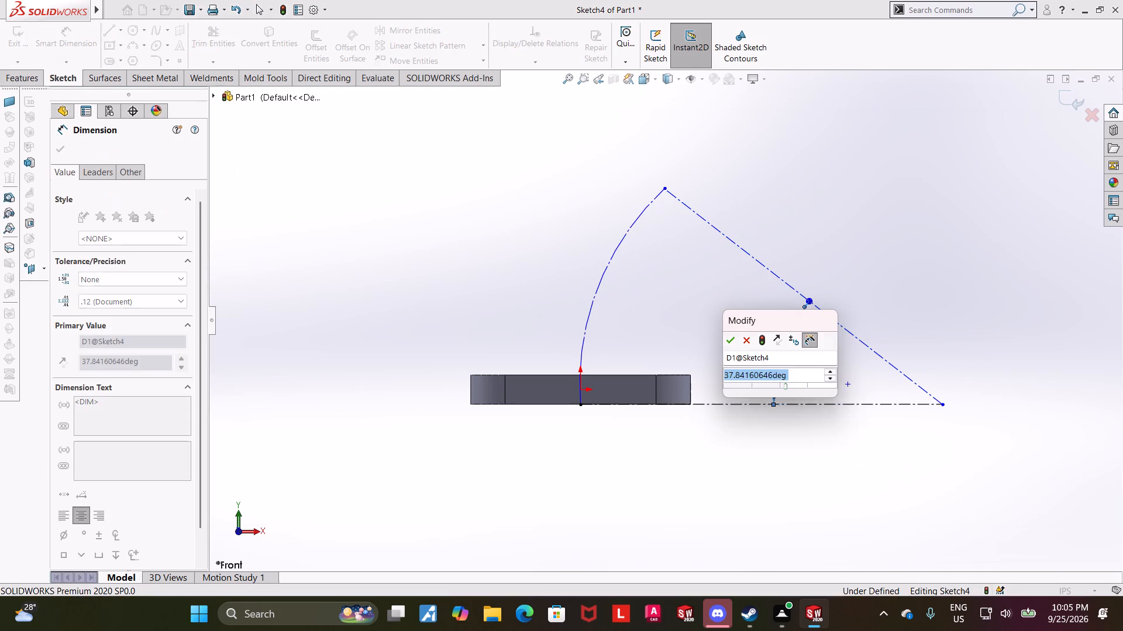
type("45")
key("Return")
key("Escape")
key("Escape")
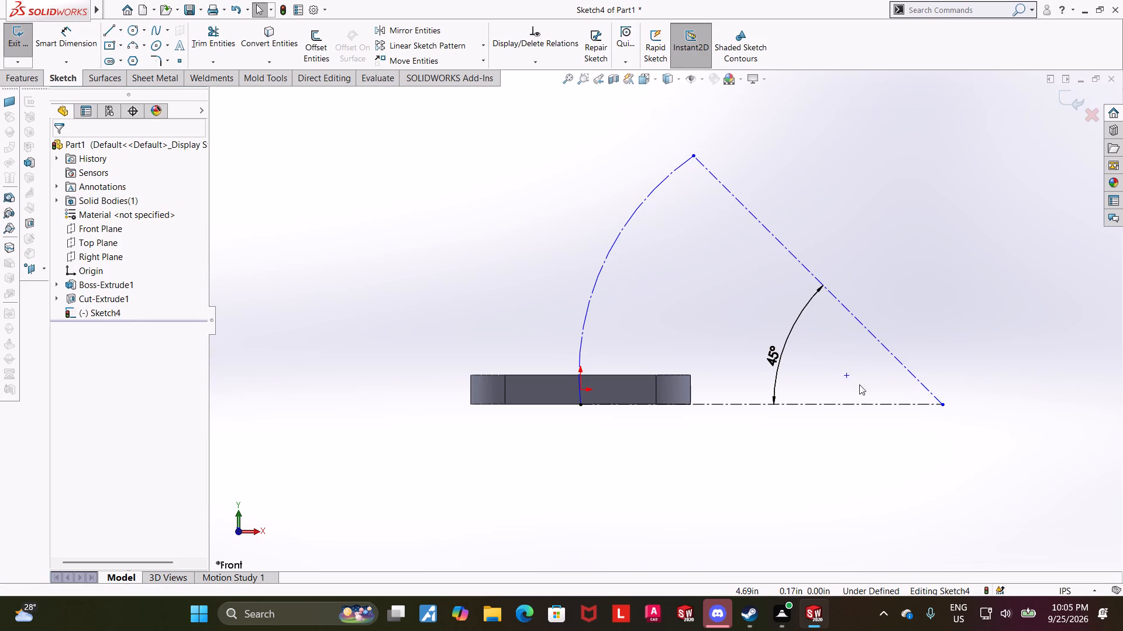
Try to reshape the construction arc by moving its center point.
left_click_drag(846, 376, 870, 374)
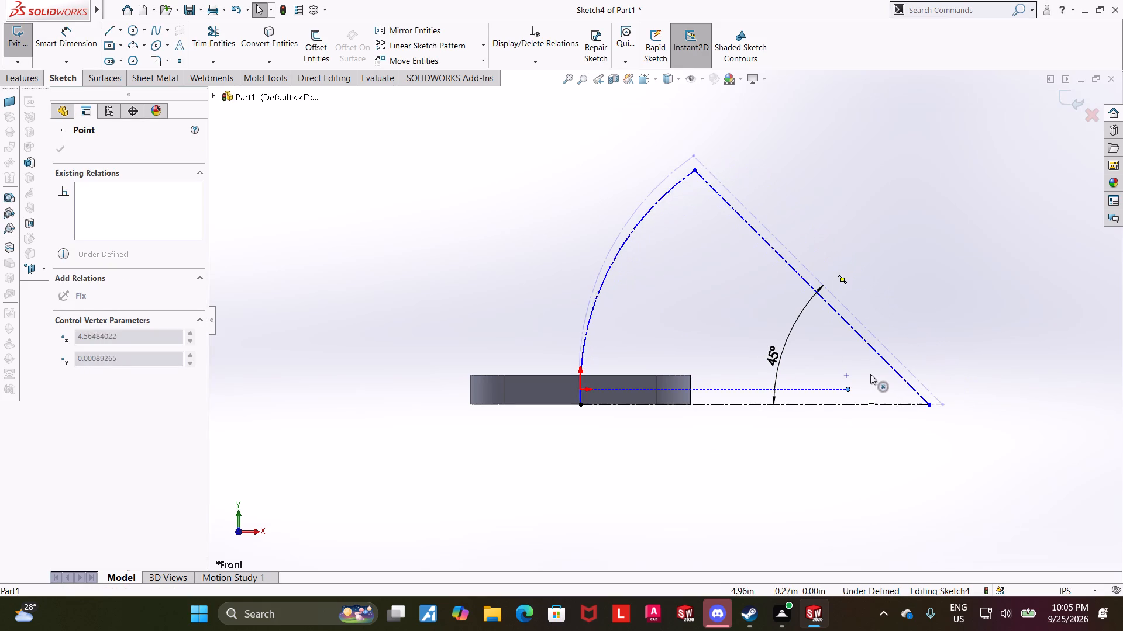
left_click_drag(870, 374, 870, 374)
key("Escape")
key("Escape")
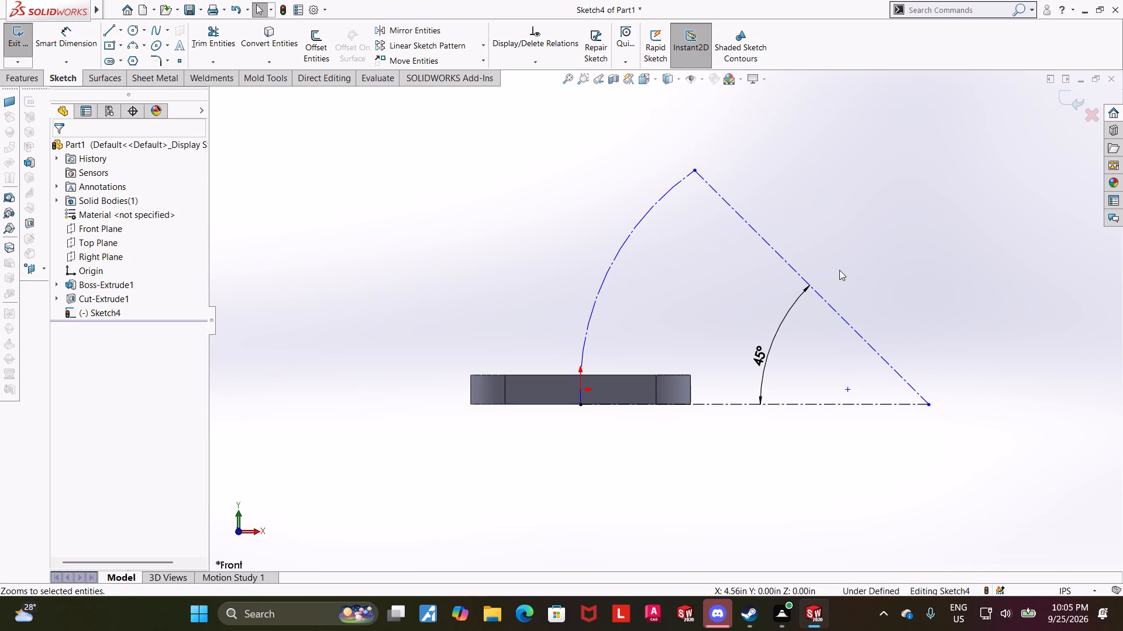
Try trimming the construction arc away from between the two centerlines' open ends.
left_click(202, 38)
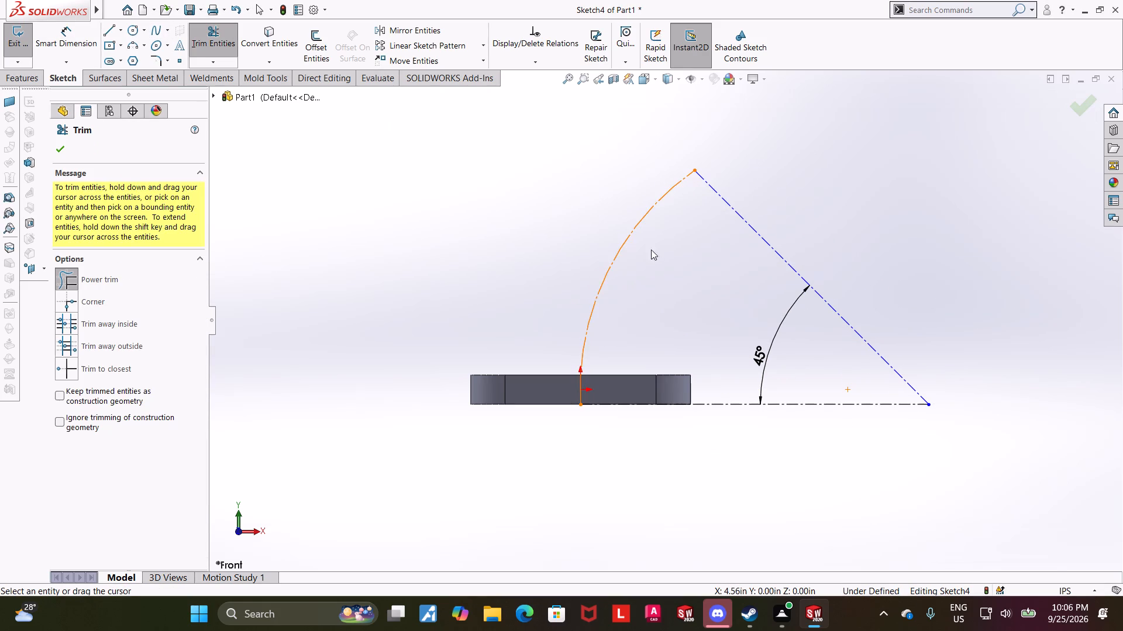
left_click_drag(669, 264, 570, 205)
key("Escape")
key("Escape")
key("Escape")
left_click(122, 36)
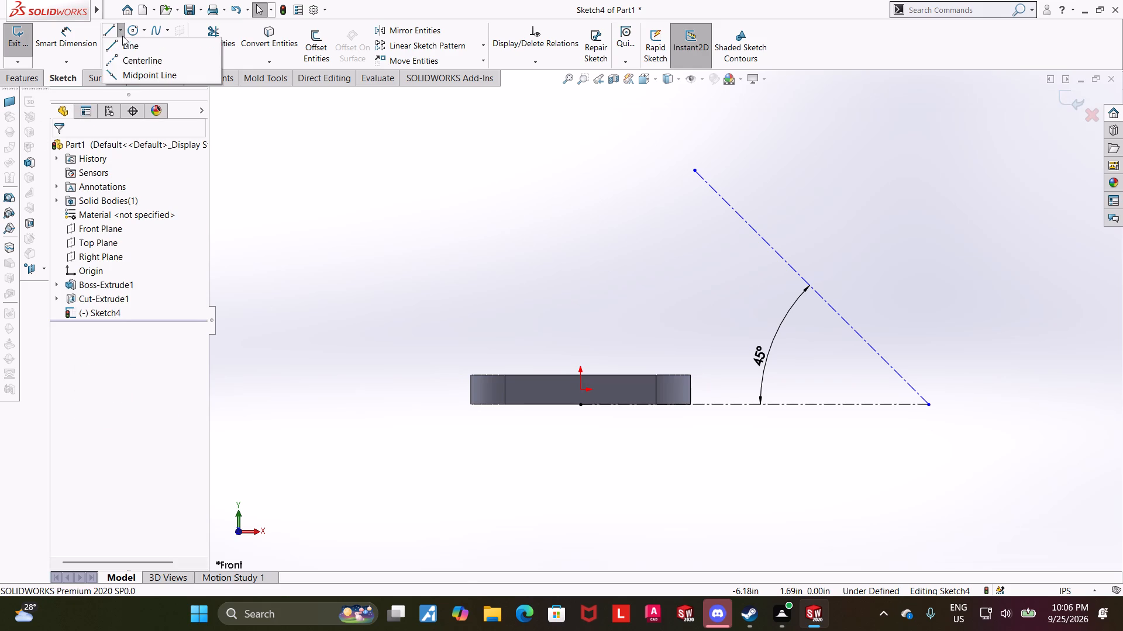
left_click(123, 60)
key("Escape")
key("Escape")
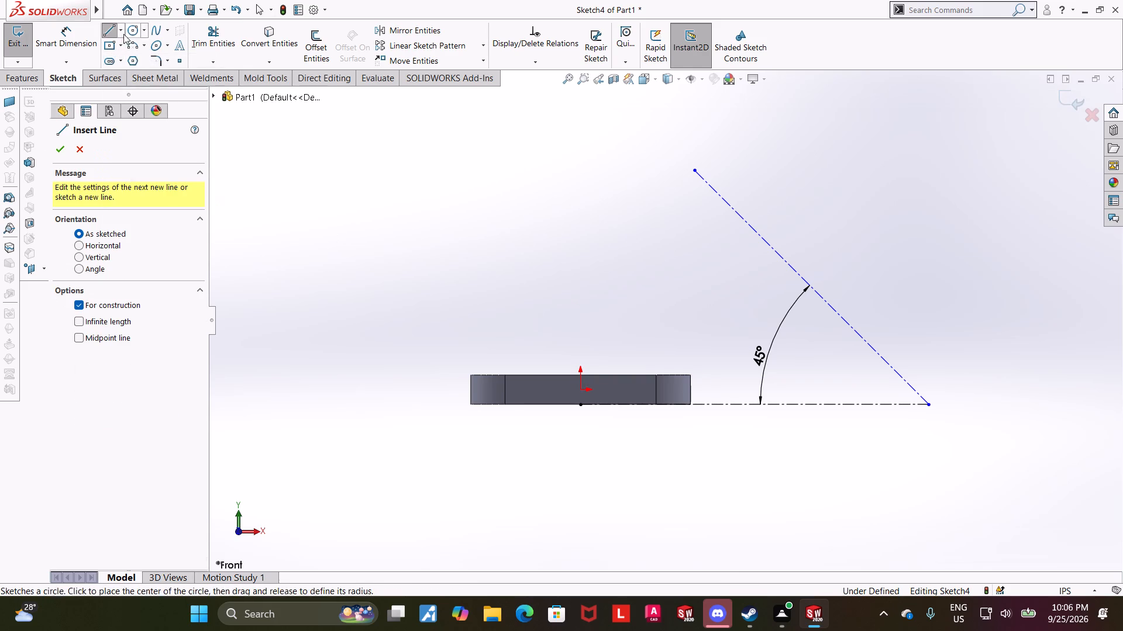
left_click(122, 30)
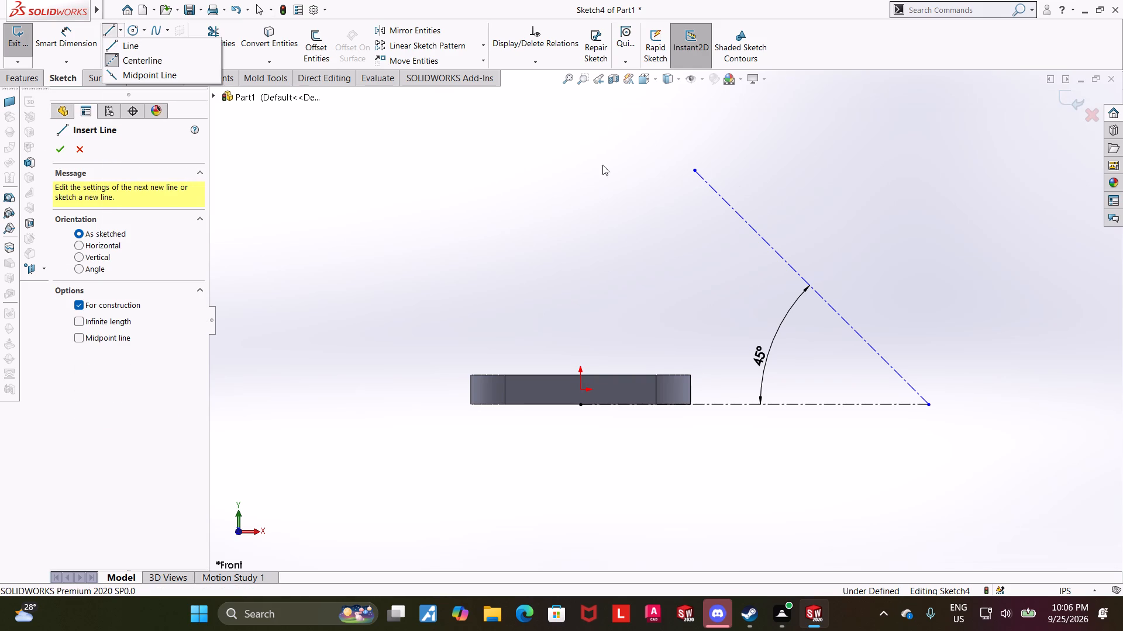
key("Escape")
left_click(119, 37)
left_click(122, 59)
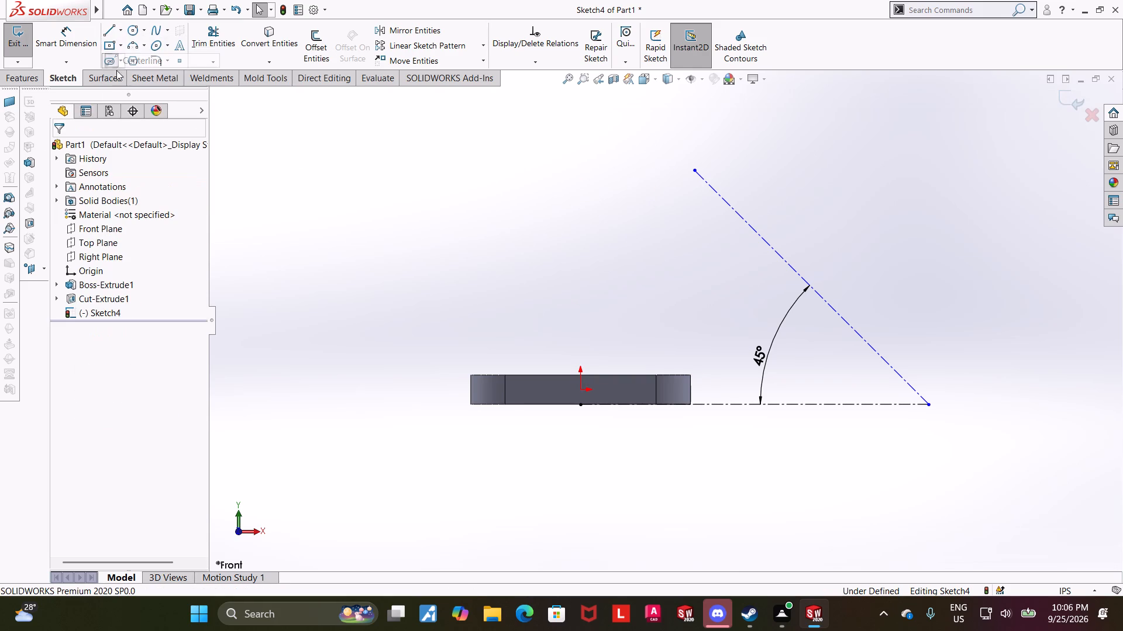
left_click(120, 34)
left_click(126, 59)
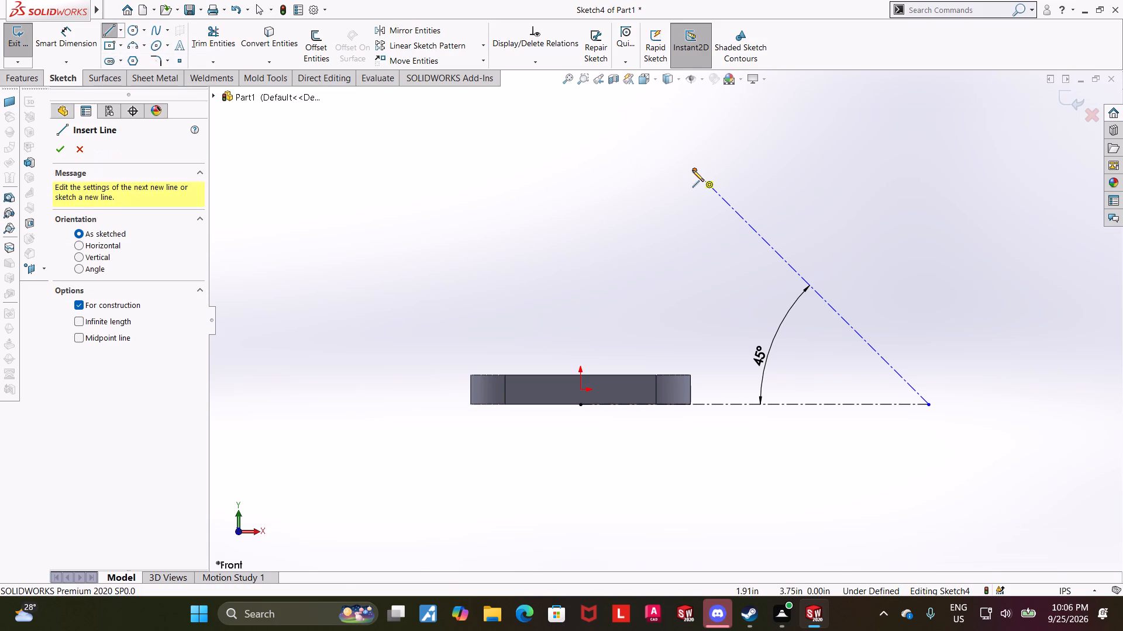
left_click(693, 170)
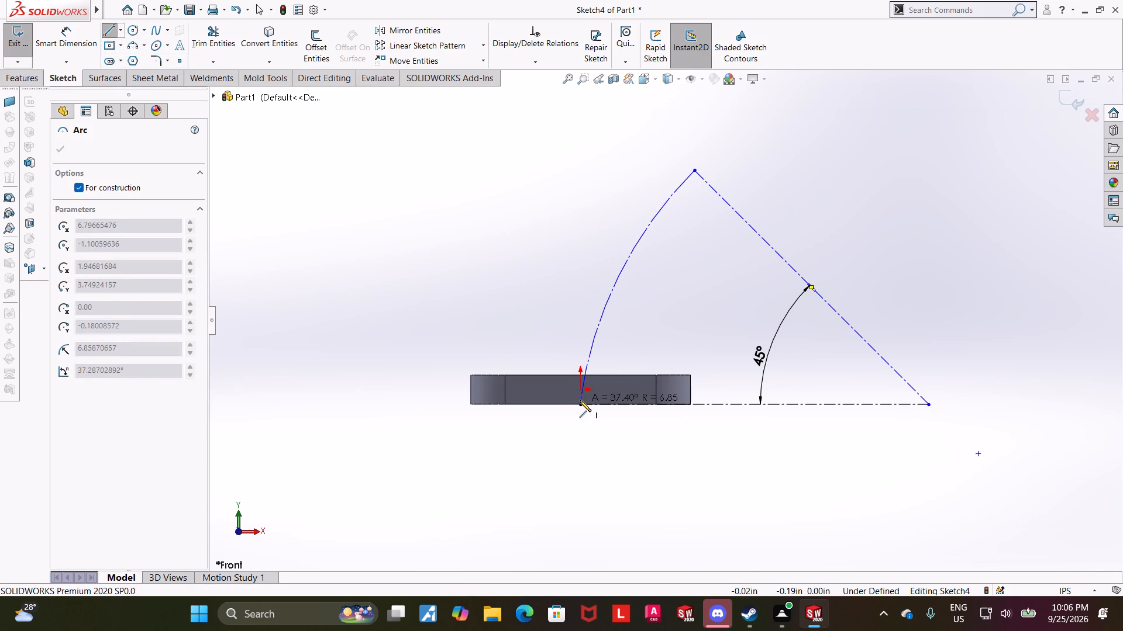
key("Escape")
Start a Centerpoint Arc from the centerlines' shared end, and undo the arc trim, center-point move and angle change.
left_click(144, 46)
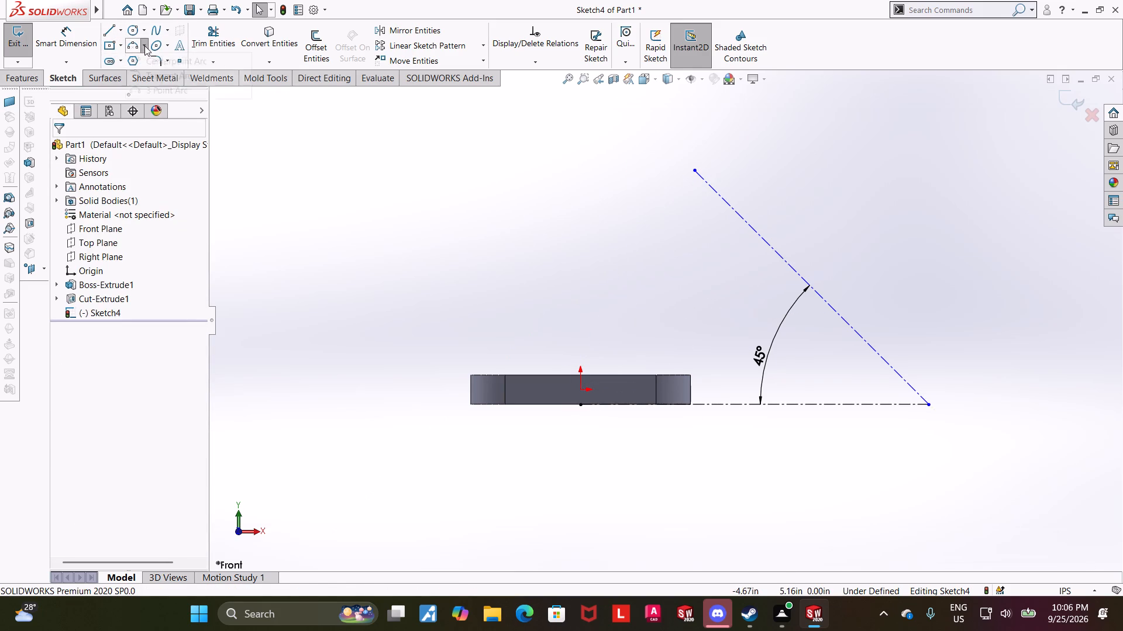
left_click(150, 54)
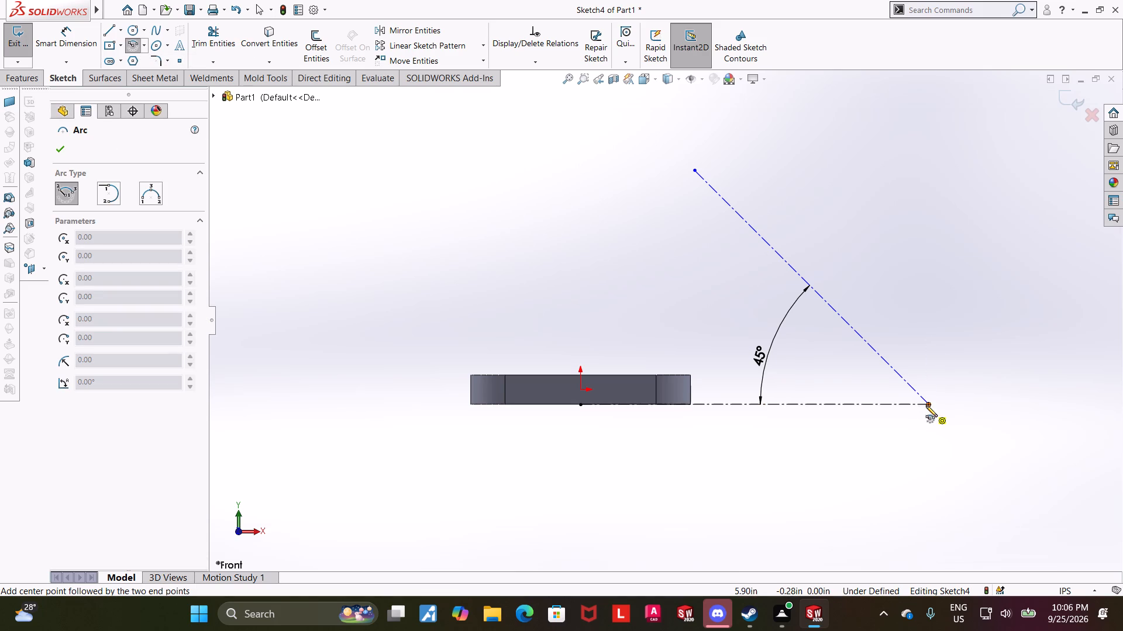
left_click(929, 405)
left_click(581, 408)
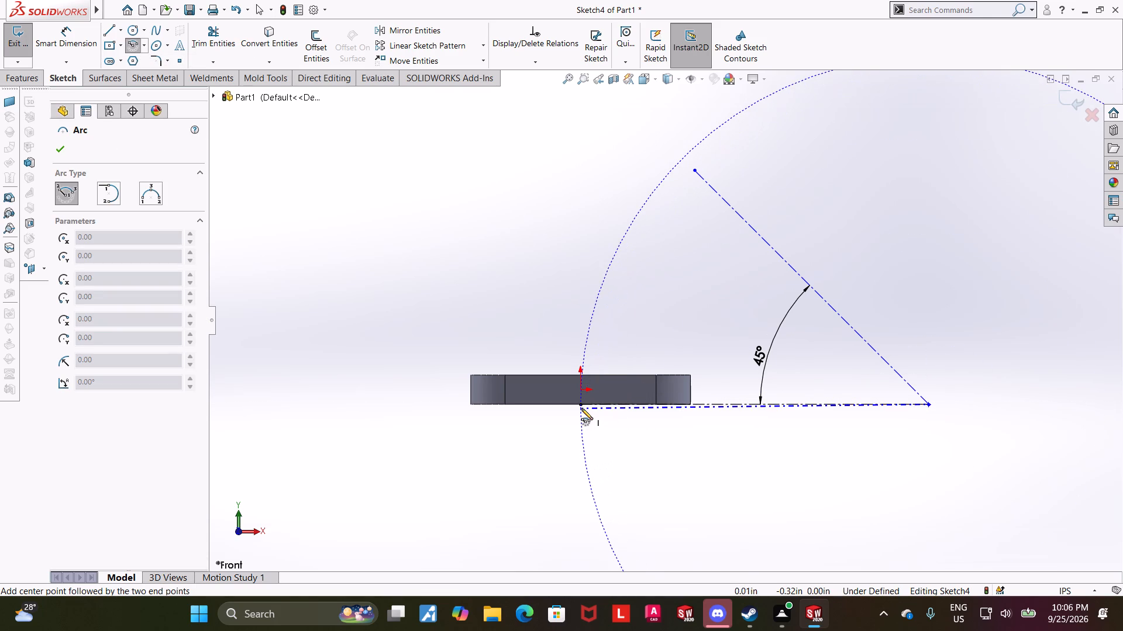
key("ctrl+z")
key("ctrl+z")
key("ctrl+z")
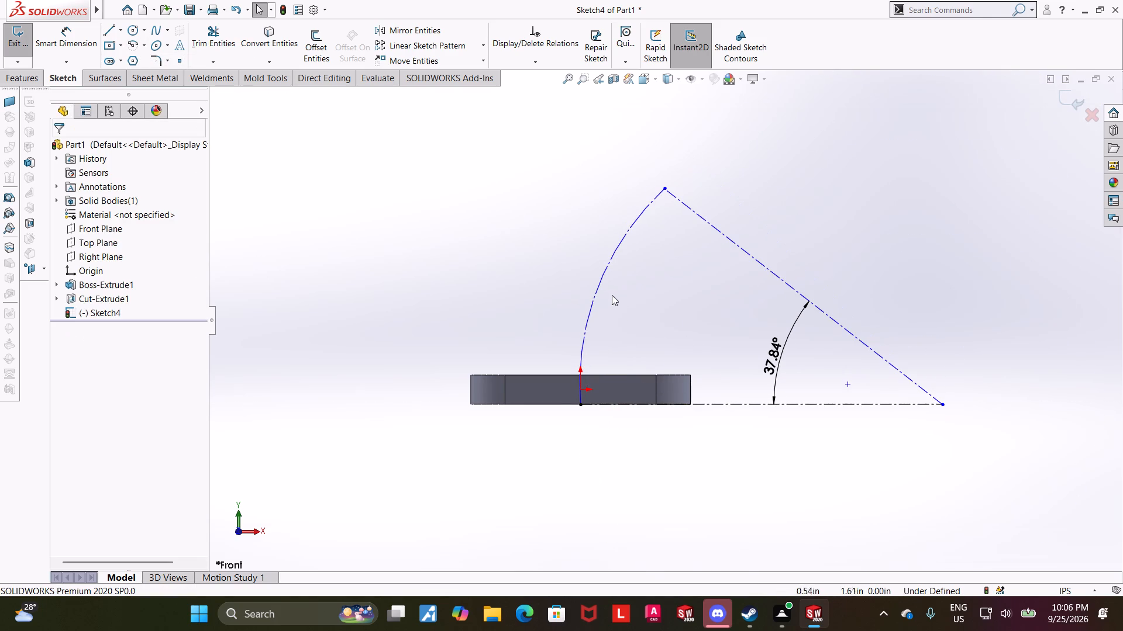
Trim away the construction arc joining the two centerlines.
left_click(211, 34)
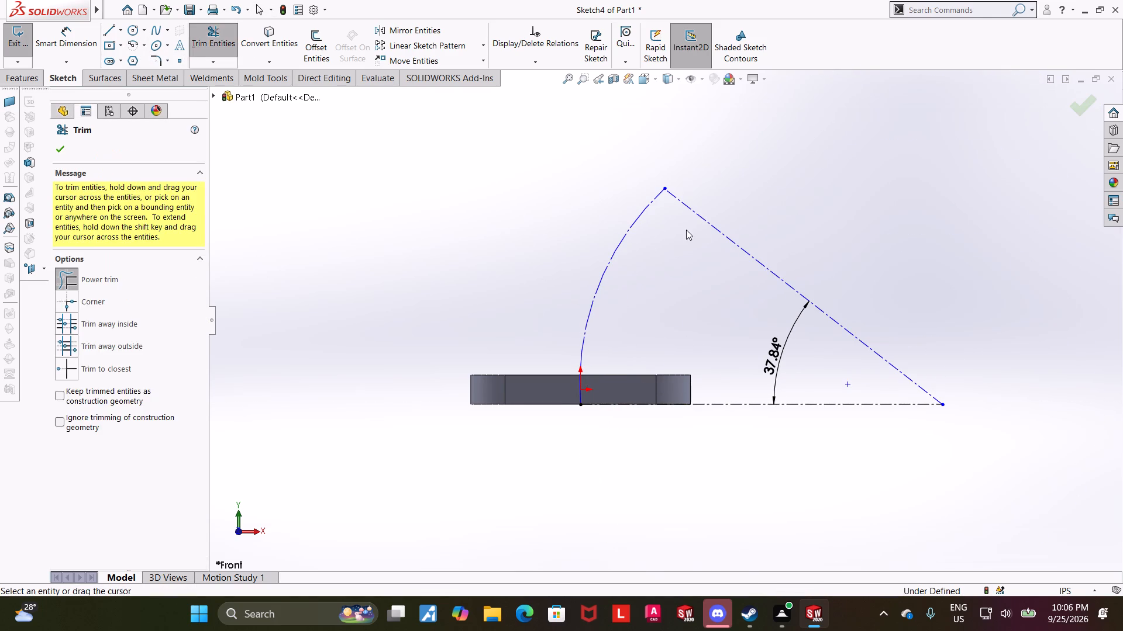
left_click_drag(668, 235, 555, 193)
key("Escape")
Draw a Centerpoint Arc of about 6.18 in radius around the centerlines' shared end, from the plate's bottom midpoint to near the slanted centerline's upper end.
left_click(138, 43)
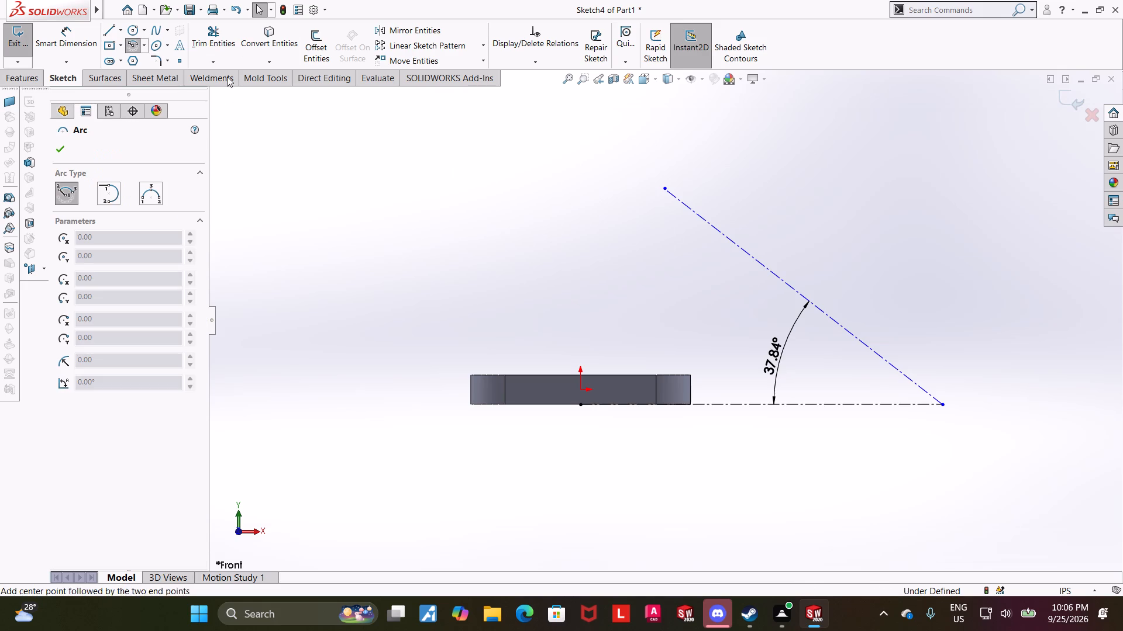
left_click(943, 404)
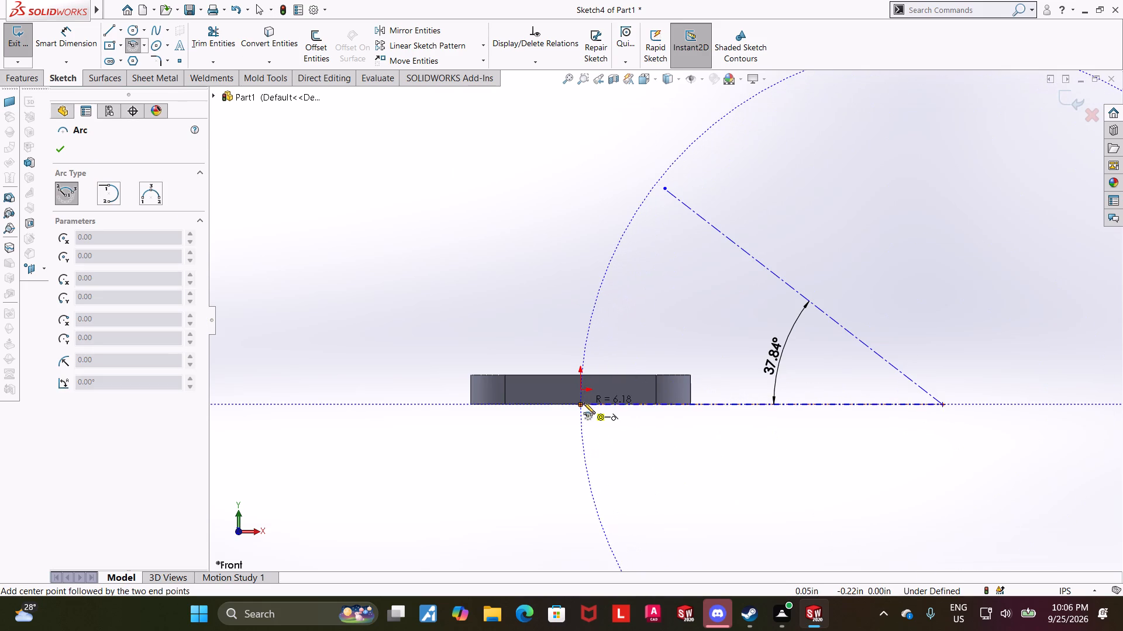
left_click(583, 403)
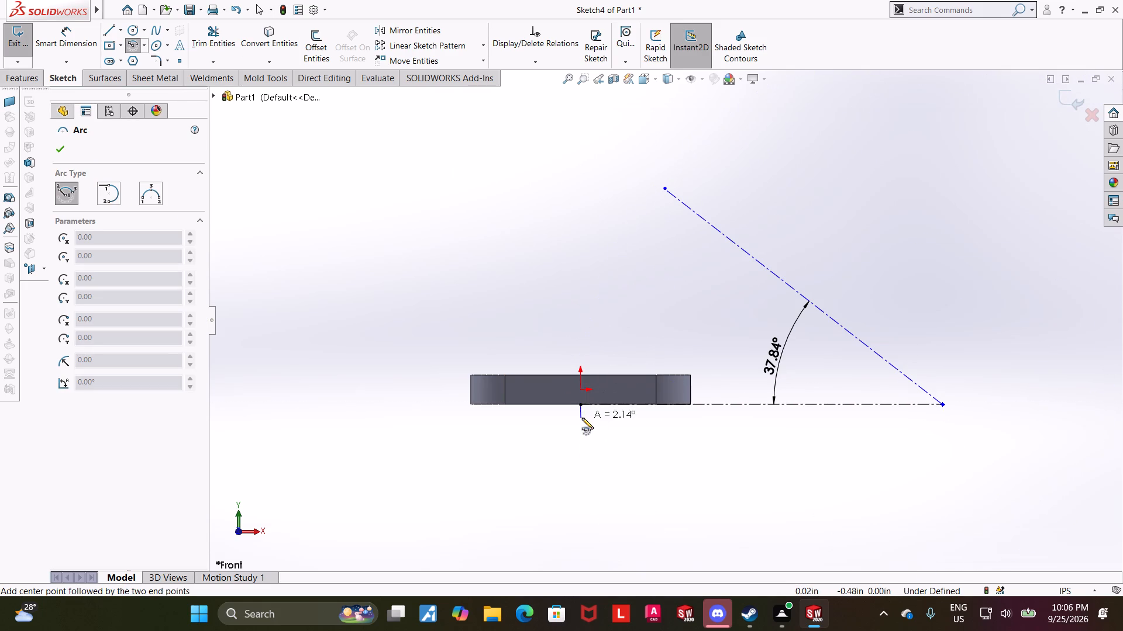
left_click(663, 185)
key("Escape")
key("Escape")
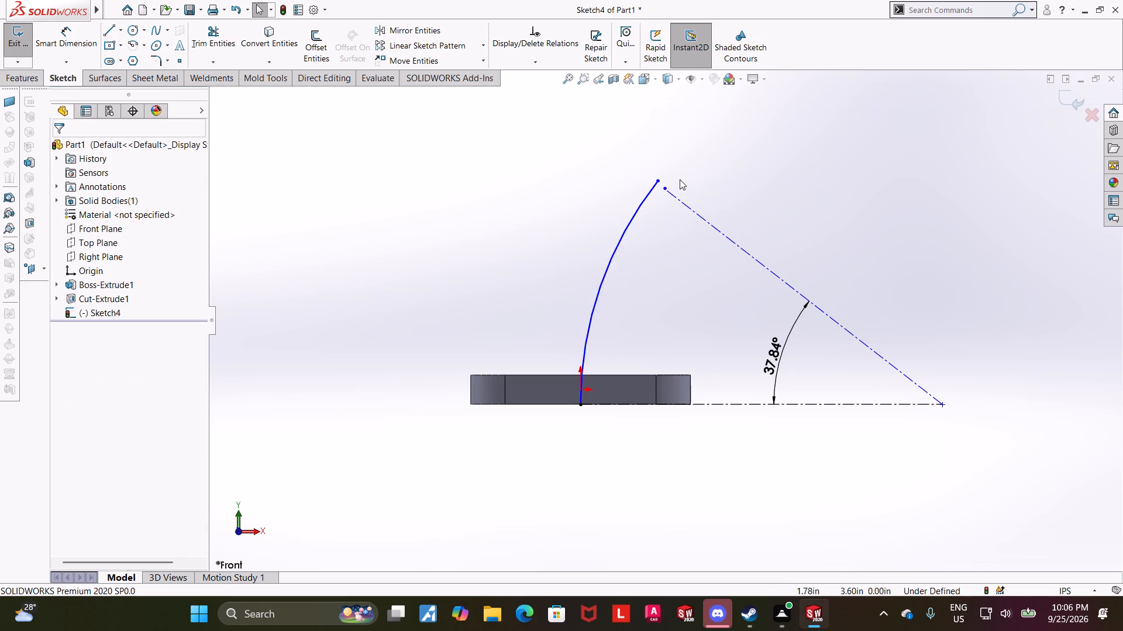
Merge the arc's upper endpoint with the slanted centerline's open end.
scroll(670, 181, "down", 2)
left_click(653, 196, "ctrl")
left_click(662, 209, "ctrl")
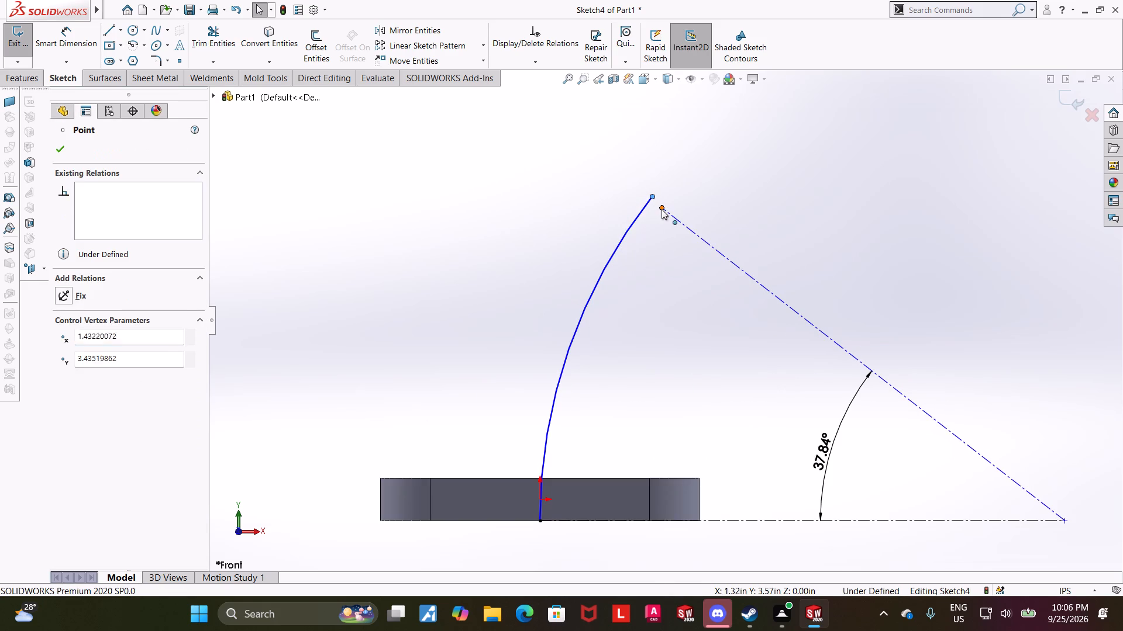
left_click(62, 405)
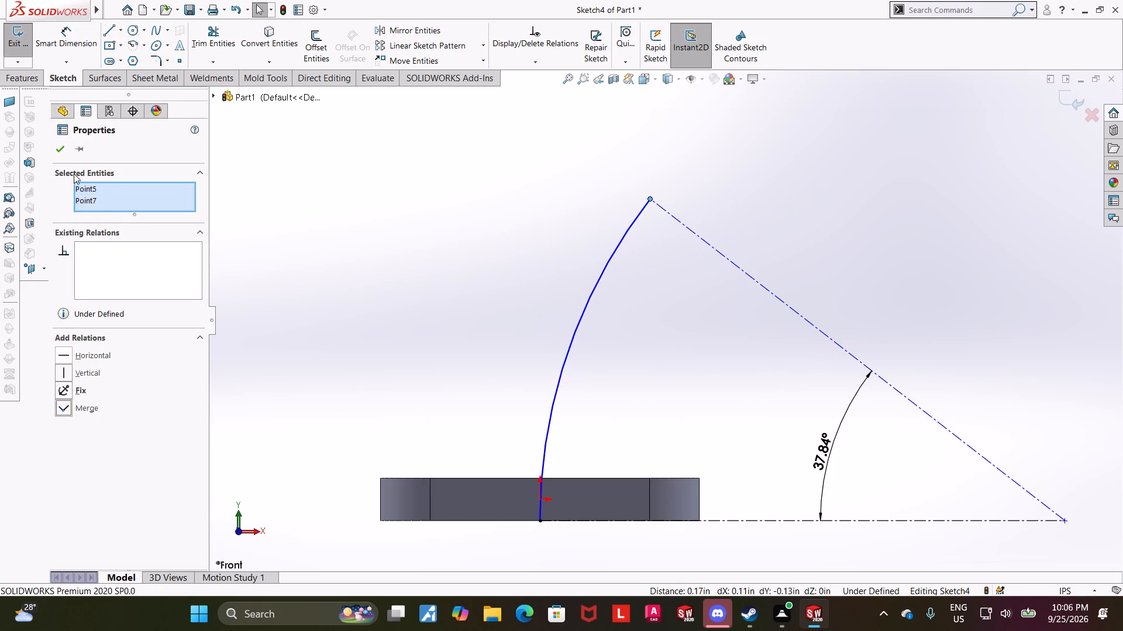
left_click(67, 151)
Set the angle between the slanted and horizontal centerlines to 45 degrees.
scroll(784, 186, "up", 2)
double_click(773, 408)
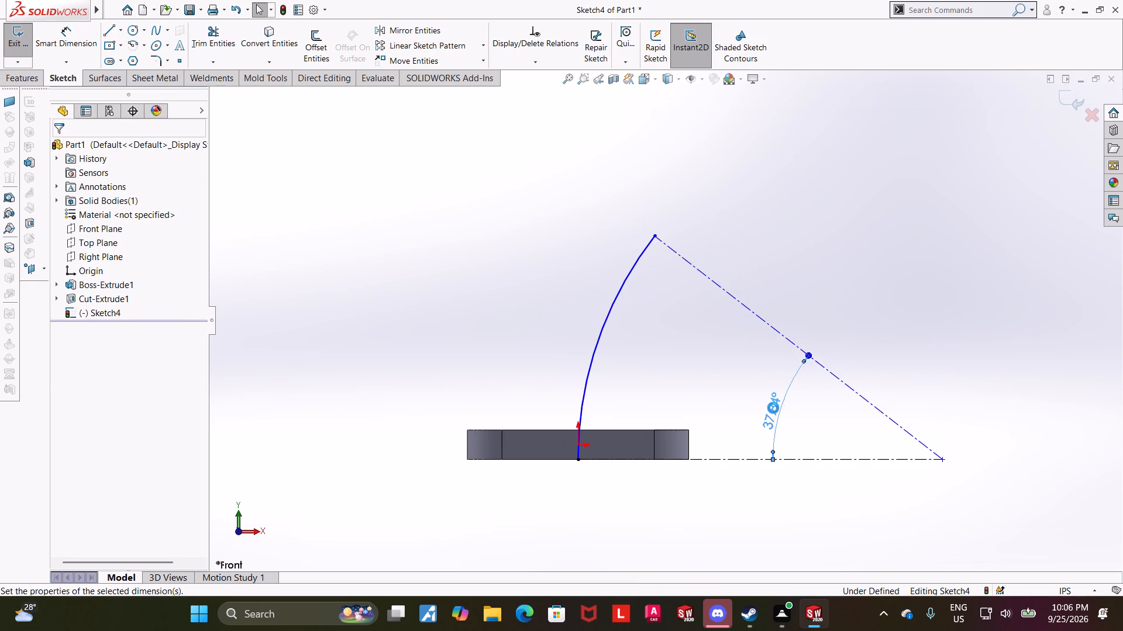
key("4")
key("5")
key("Return")
key("Escape")
key("Escape")
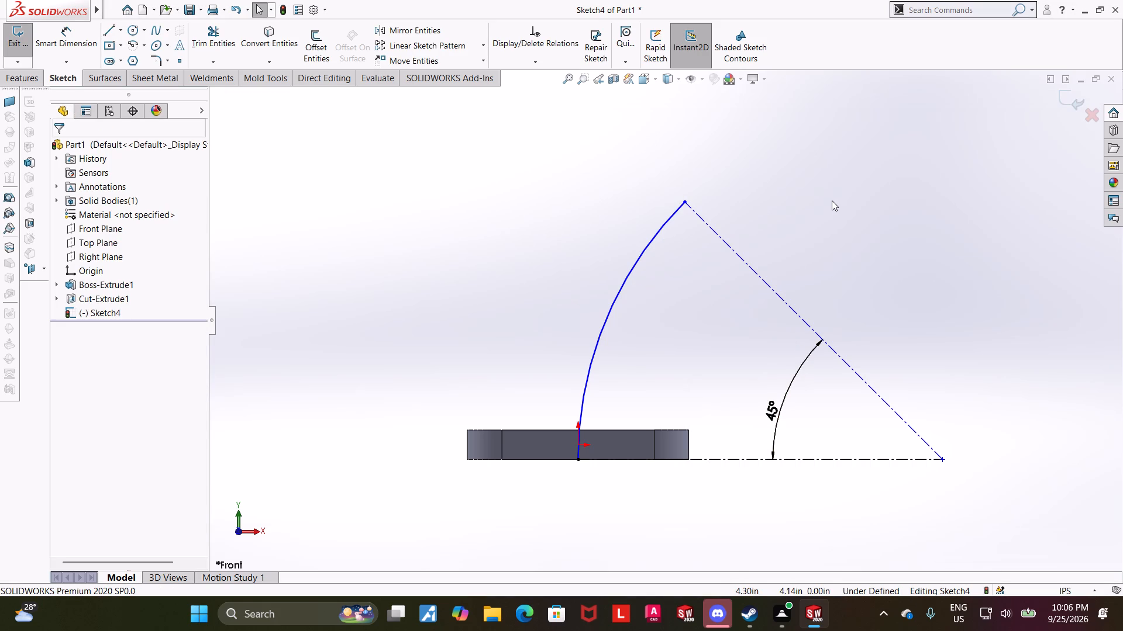
Exit the arc path sketch and keep its geometry.
scroll(831, 200, "up", 1)
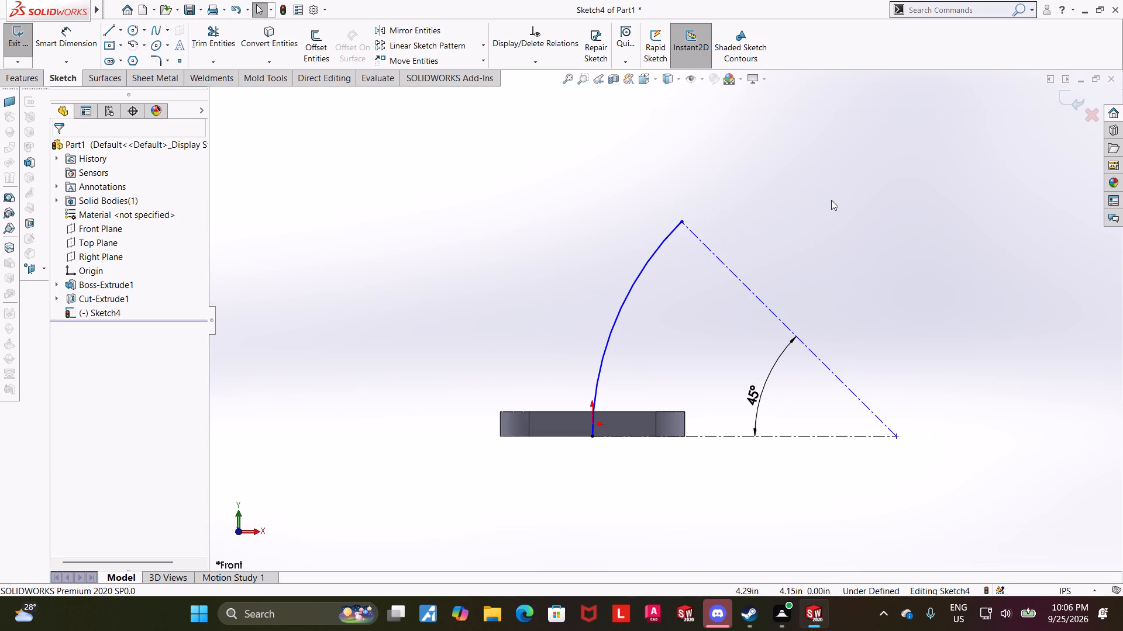
middle_click_drag(808, 205, 807, 273)
left_click(1063, 106)
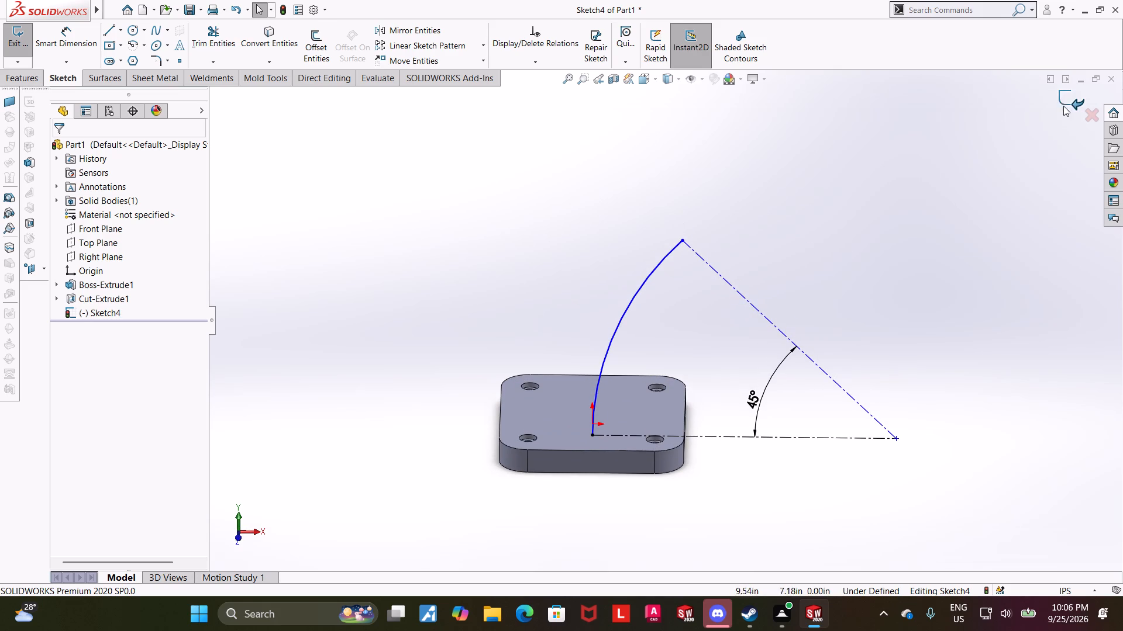
left_click(994, 226)
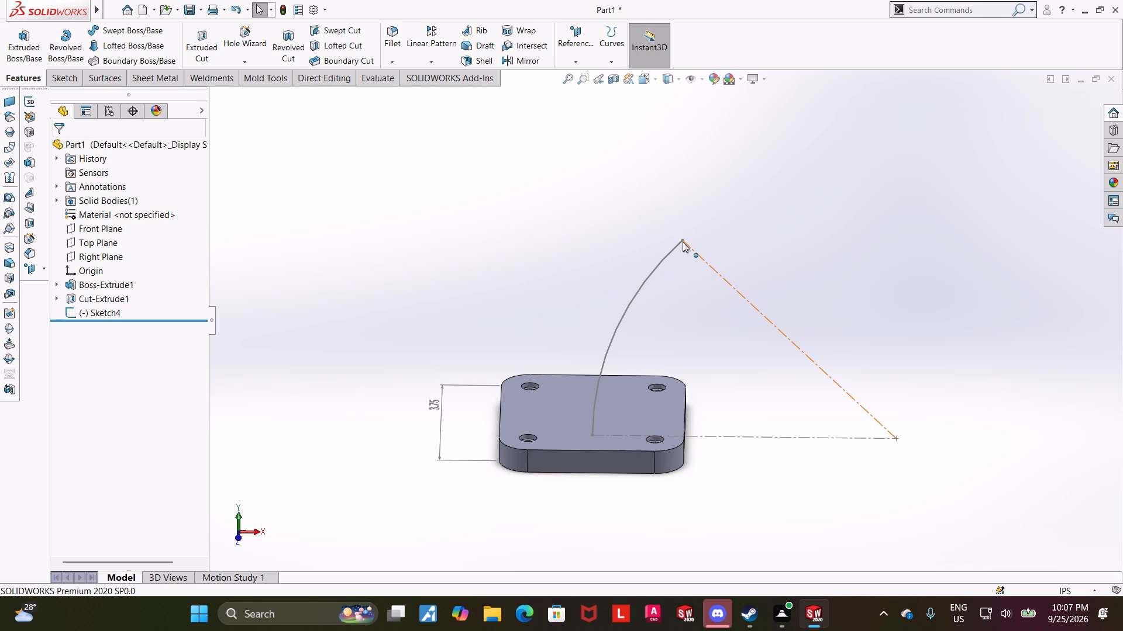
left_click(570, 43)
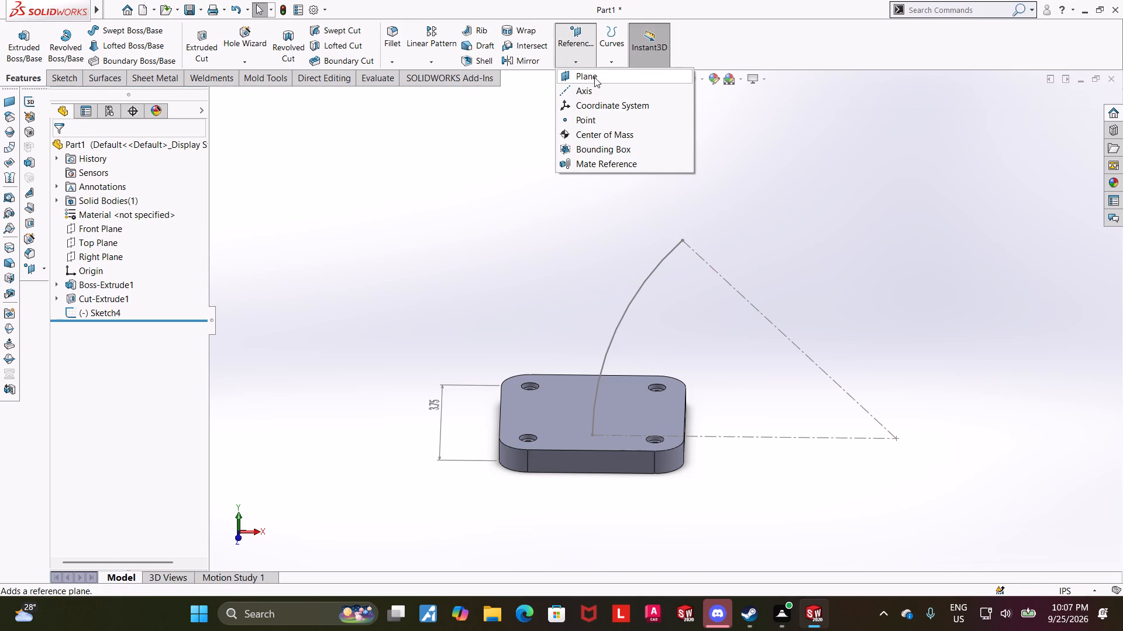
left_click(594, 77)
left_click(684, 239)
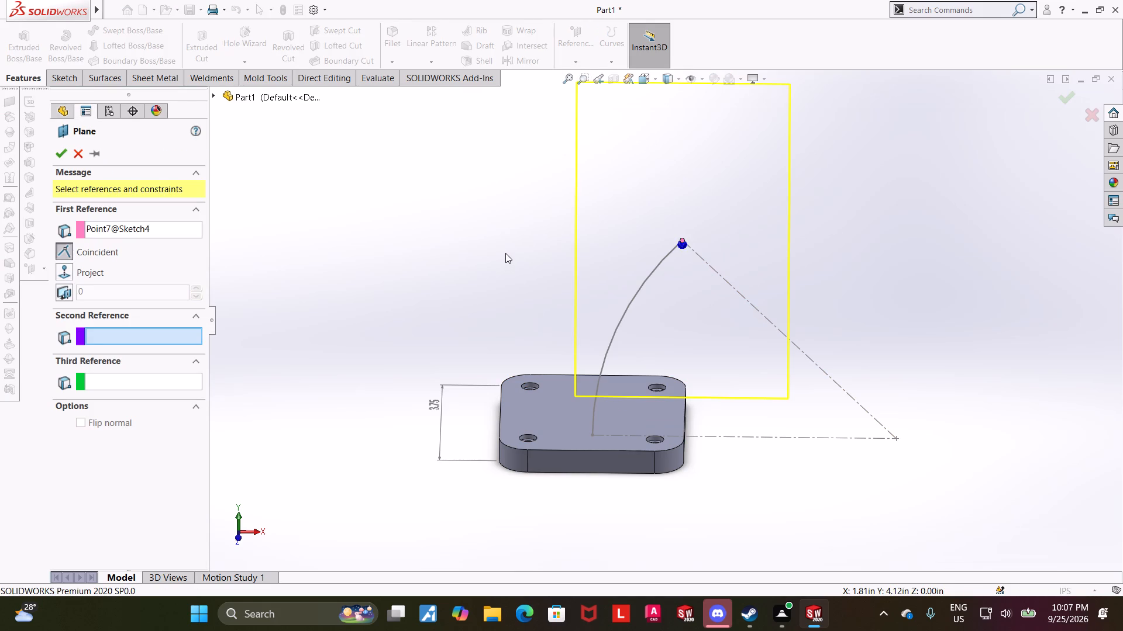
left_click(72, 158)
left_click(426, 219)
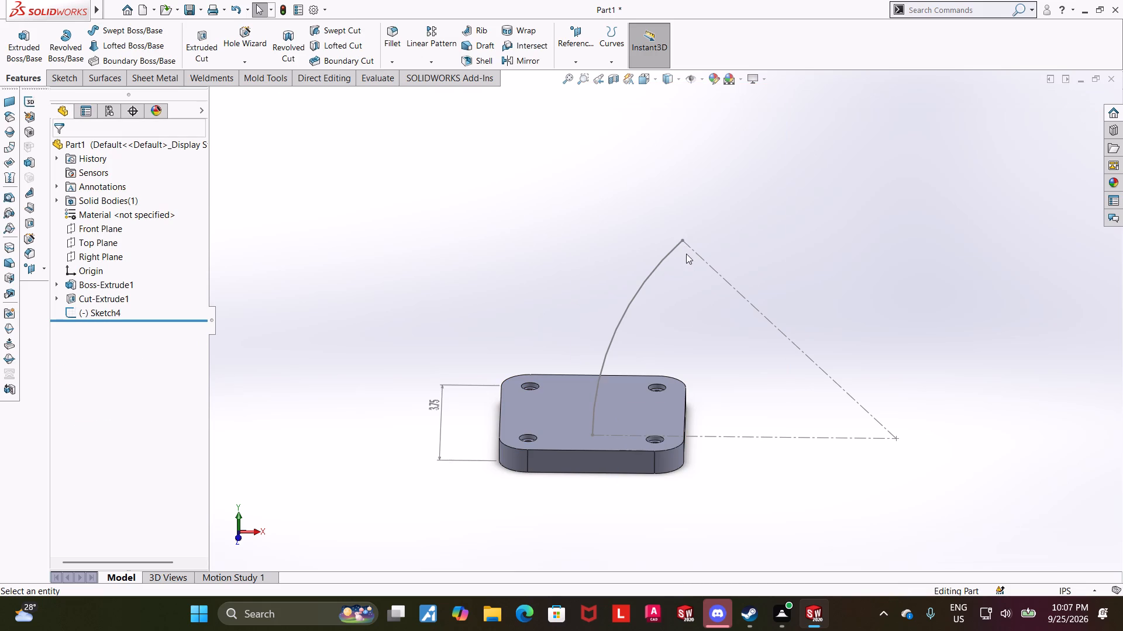
Create a reference plane coincident with the arc's upper endpoint and perpendicular to the arc.
left_click(685, 239)
left_click(581, 52)
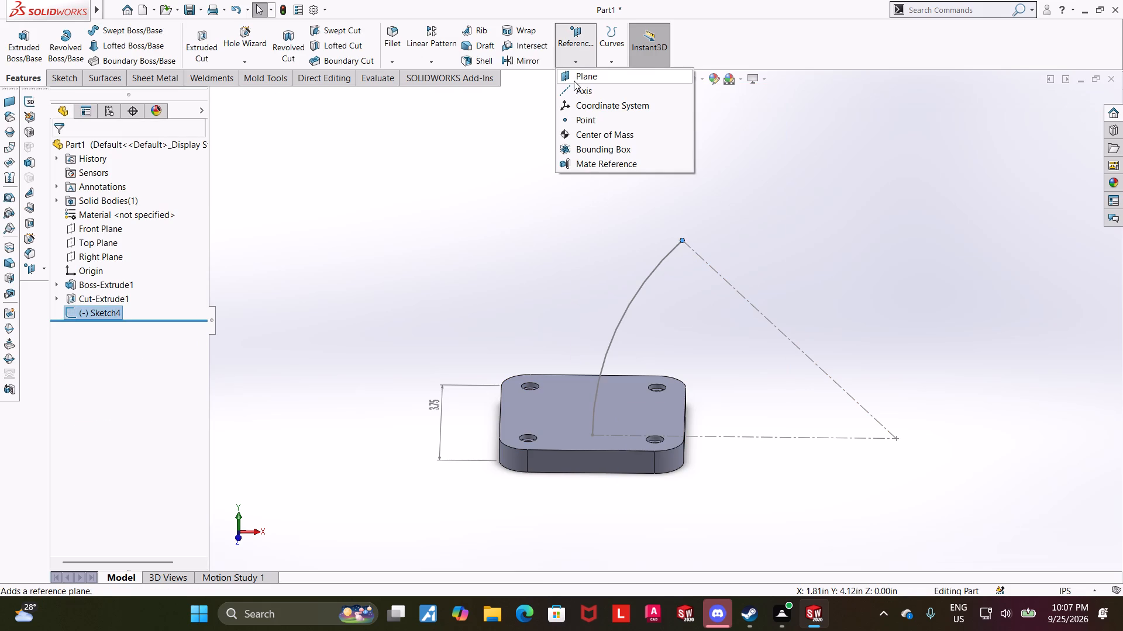
left_click(574, 81)
left_click(643, 286)
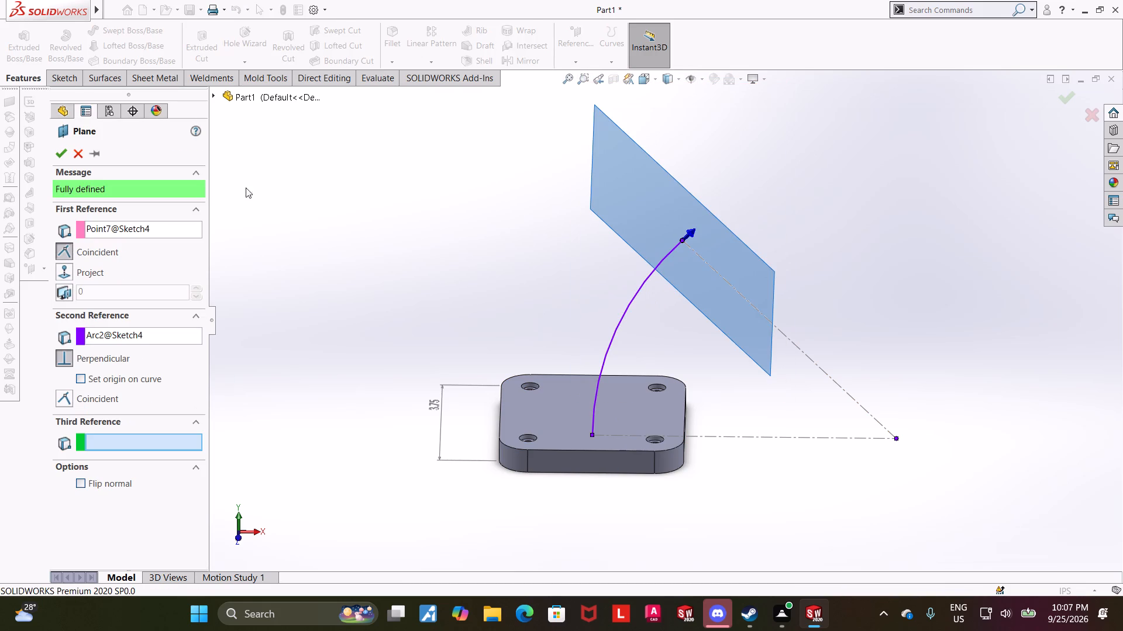
left_click(54, 157)
left_click(832, 242)
Start a sketch on the plate's top face and draw a circle centered on the origin.
middle_click_drag(838, 279, 841, 236)
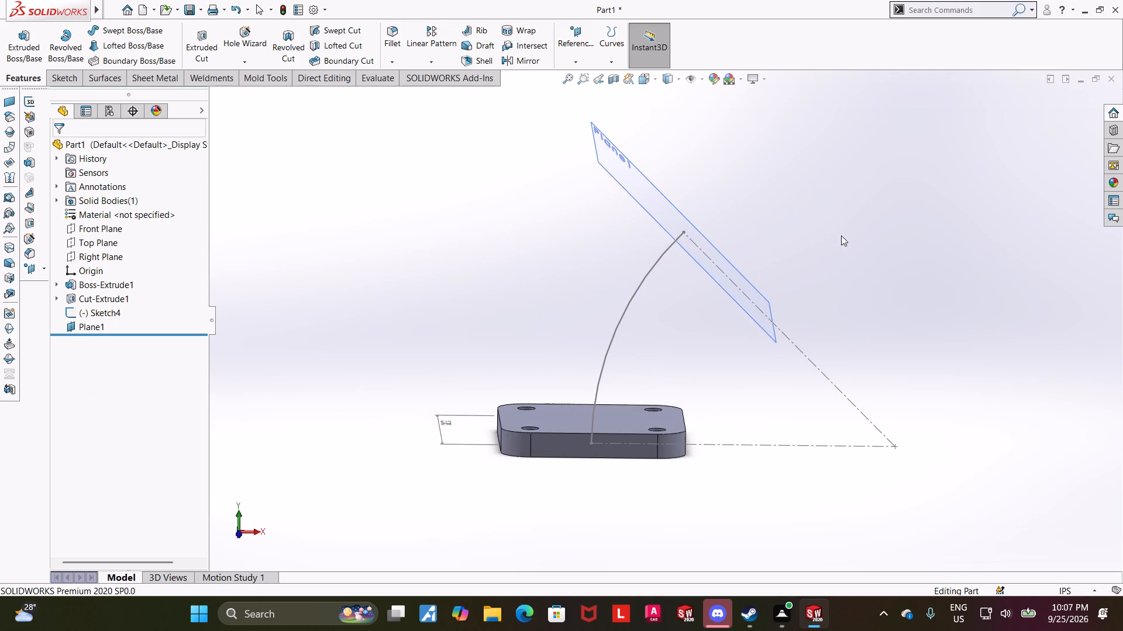
scroll(847, 277, "up", 2)
scroll(808, 294, "down", 1)
left_click(580, 412)
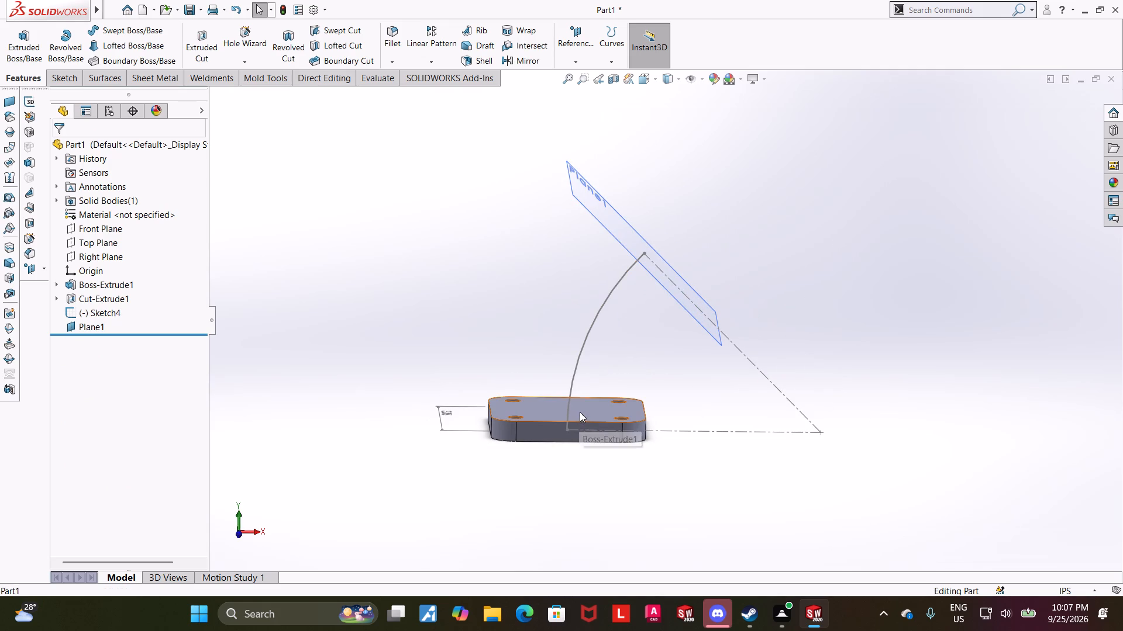
left_click(629, 379)
left_click(109, 343)
left_click(130, 326)
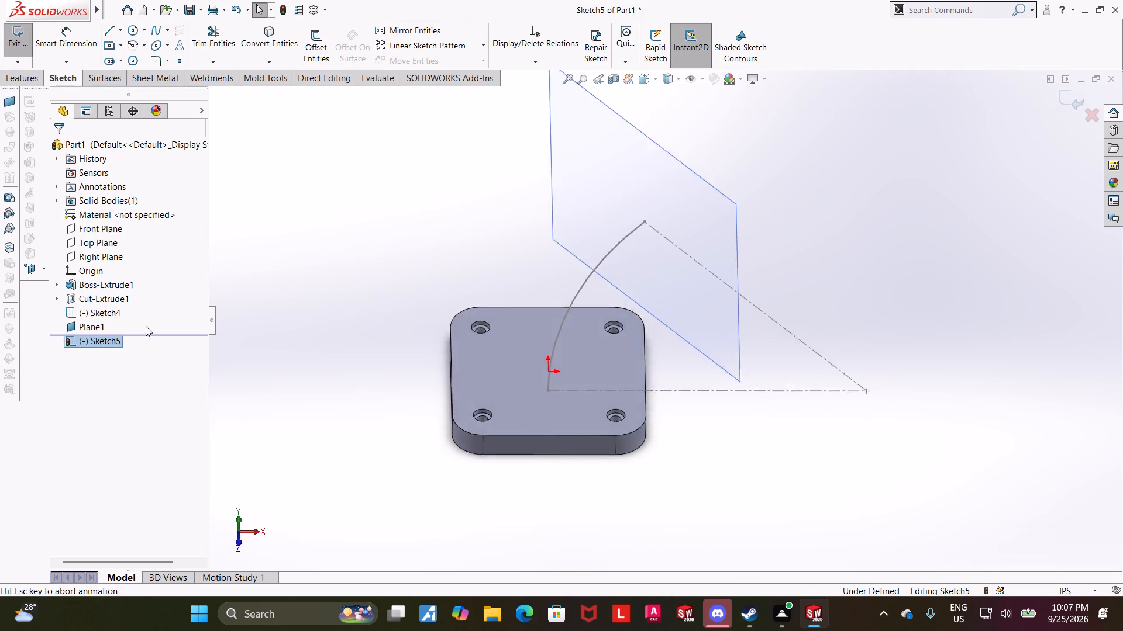
left_click(135, 29)
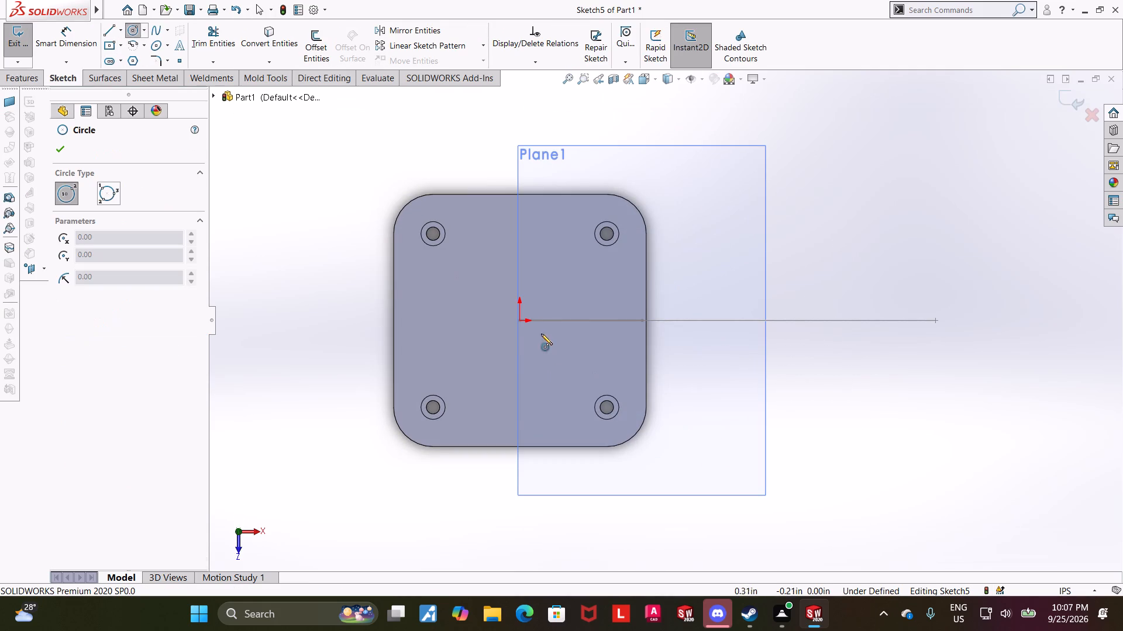
left_click(518, 321)
left_click(570, 278)
key("Escape")
key("Escape")
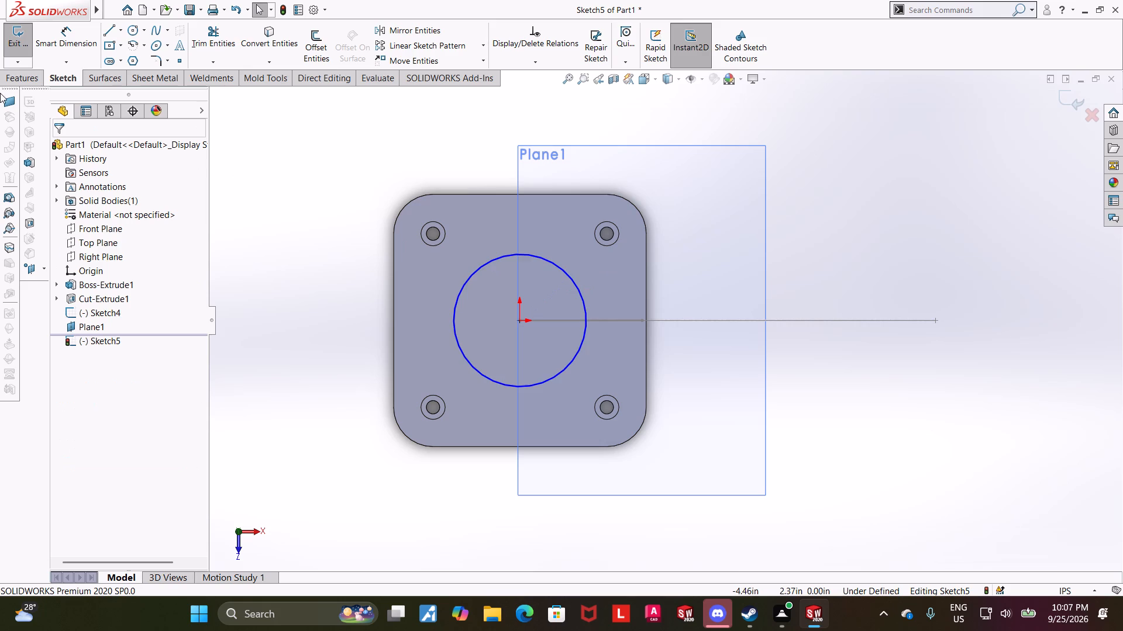
Dimension the circle on the plate's top face with a diameter of 0.812 in.
left_click(71, 37)
left_click(480, 268)
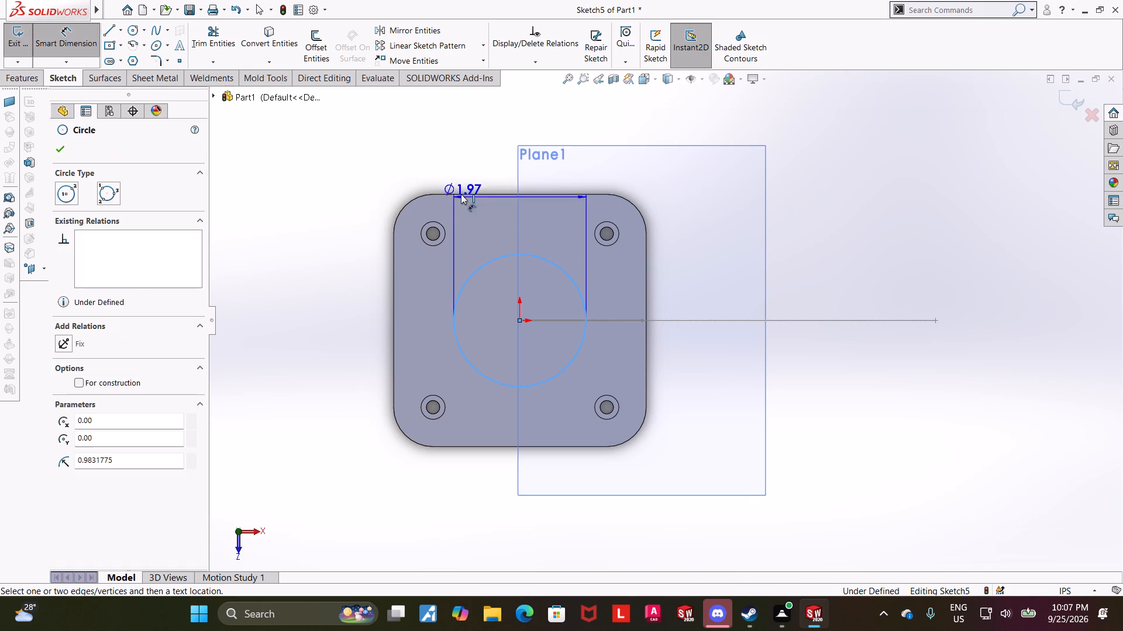
left_click(461, 178)
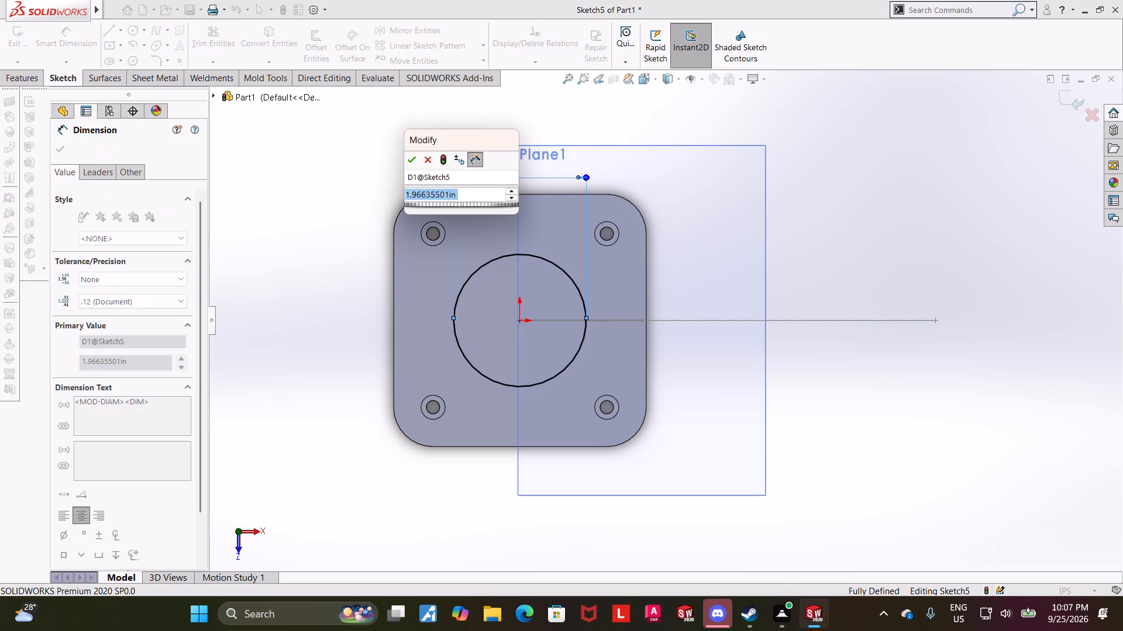
type("0.")
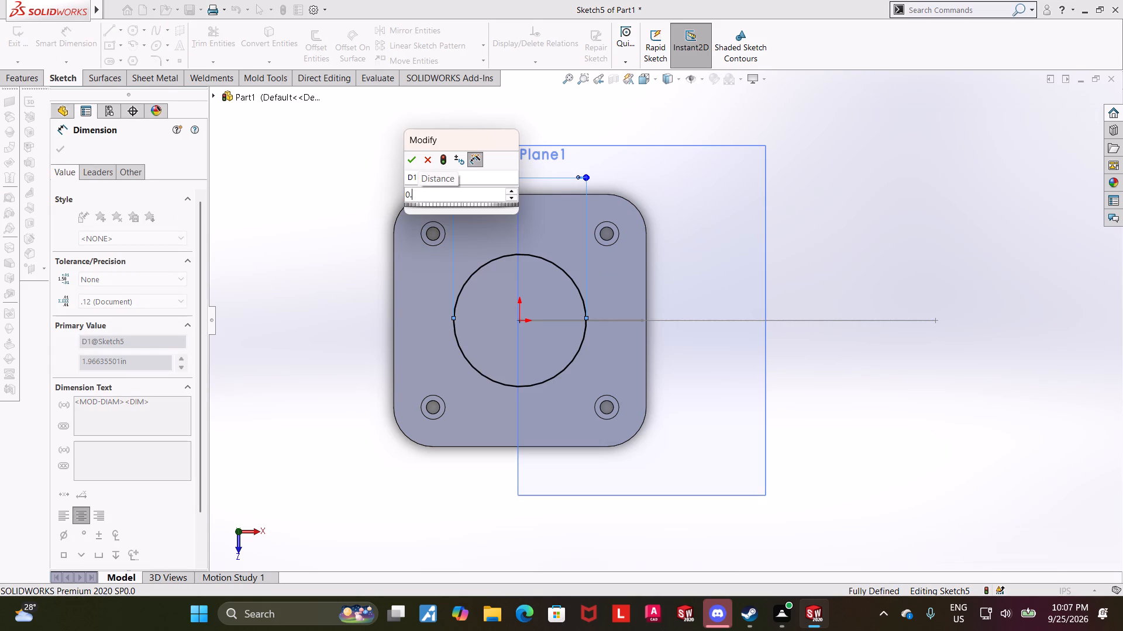
type("812")
key("Return")
key("Escape")
key("Escape")
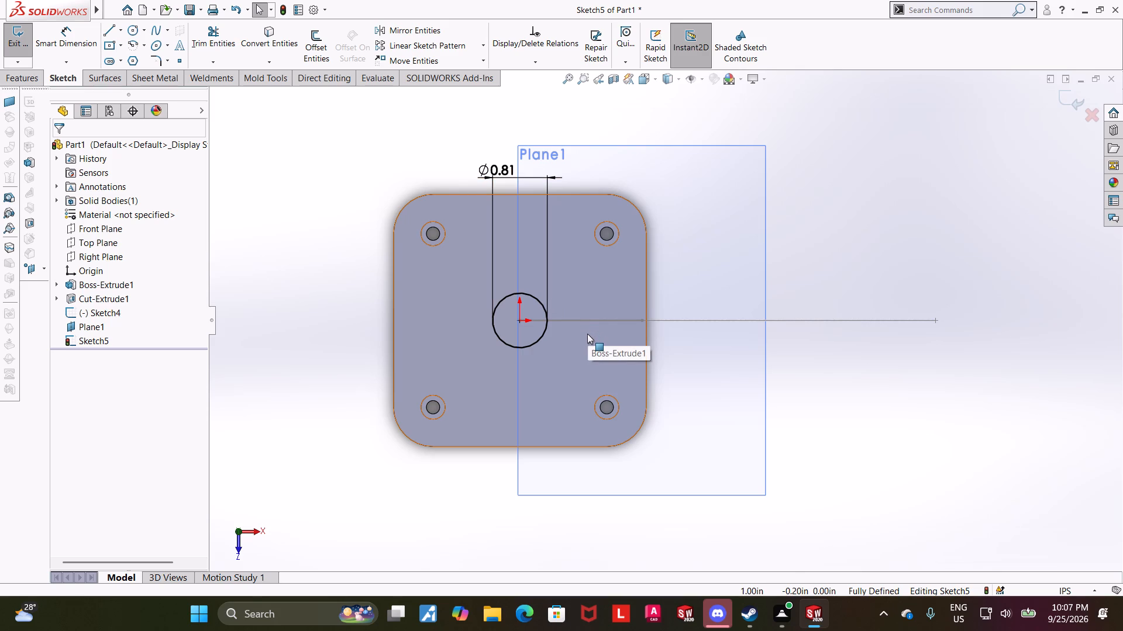
Set the circle's diameter to 2.62 in and exit the profile sketch.
scroll(587, 334, "down", 1)
double_click(482, 134)
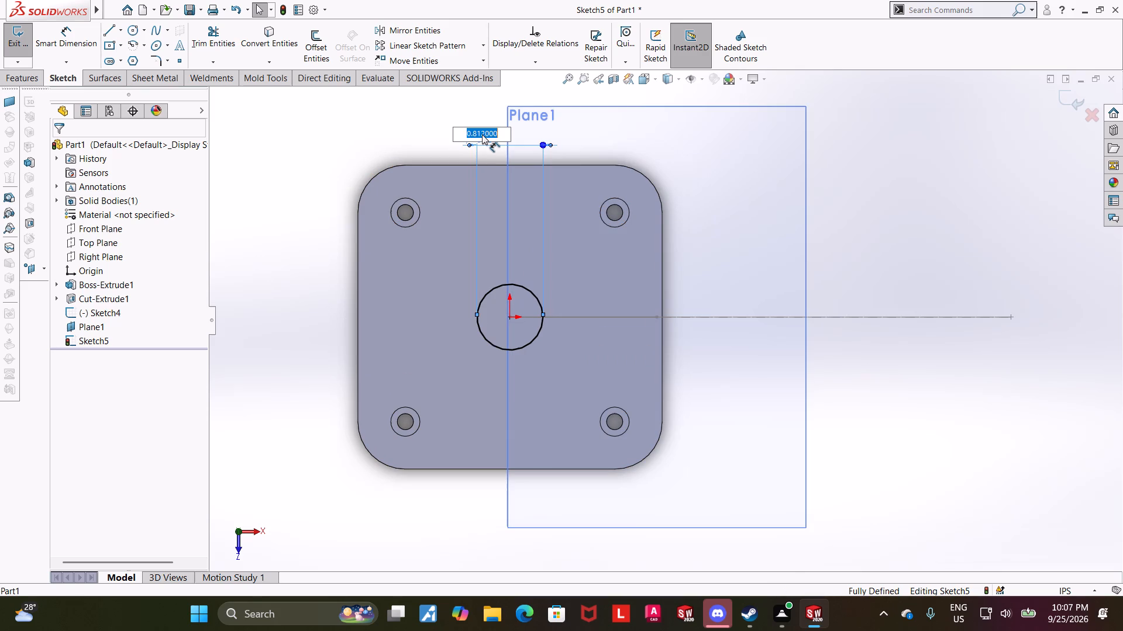
key("1")
key("period")
key("BackSpace")
left_click(504, 129)
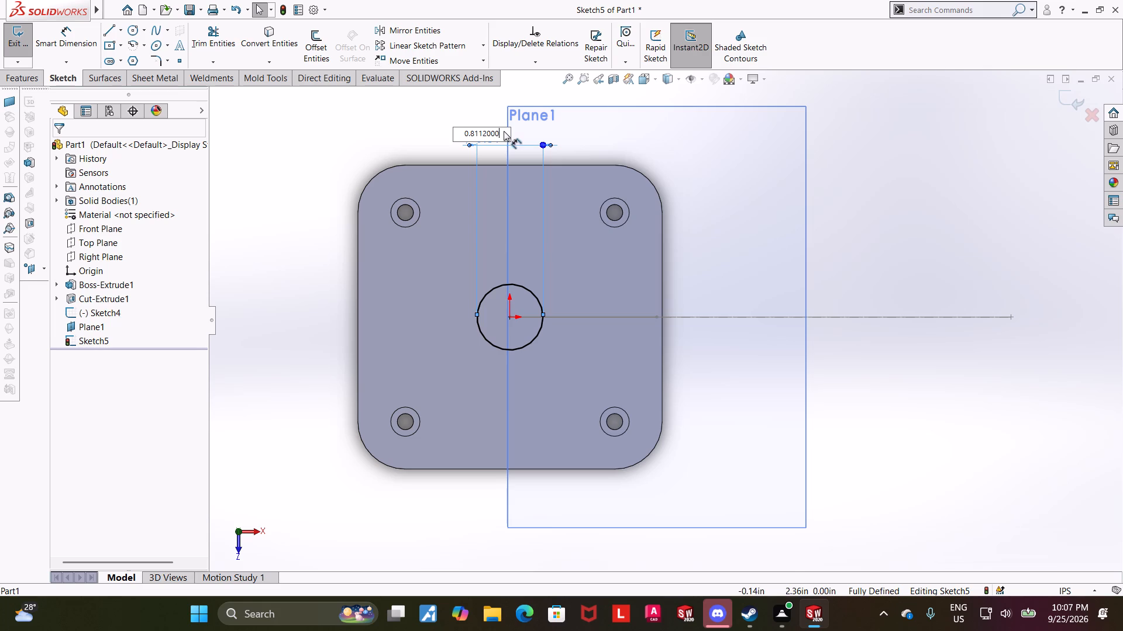
left_click_drag(504, 133, 449, 130)
type("2.62")
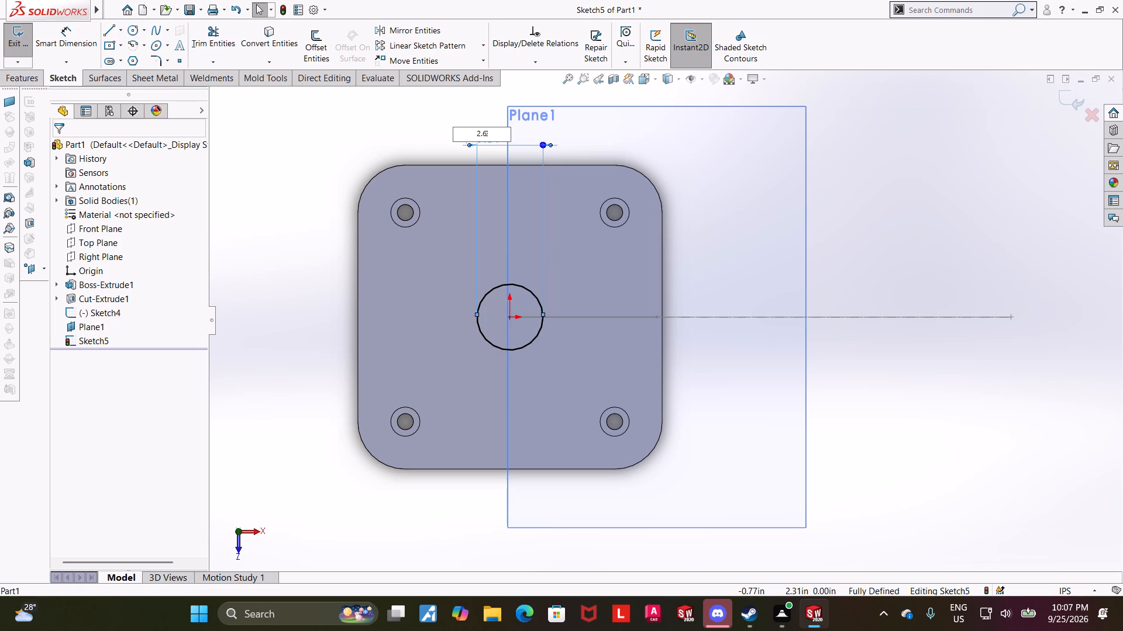
key("Return")
key("Escape")
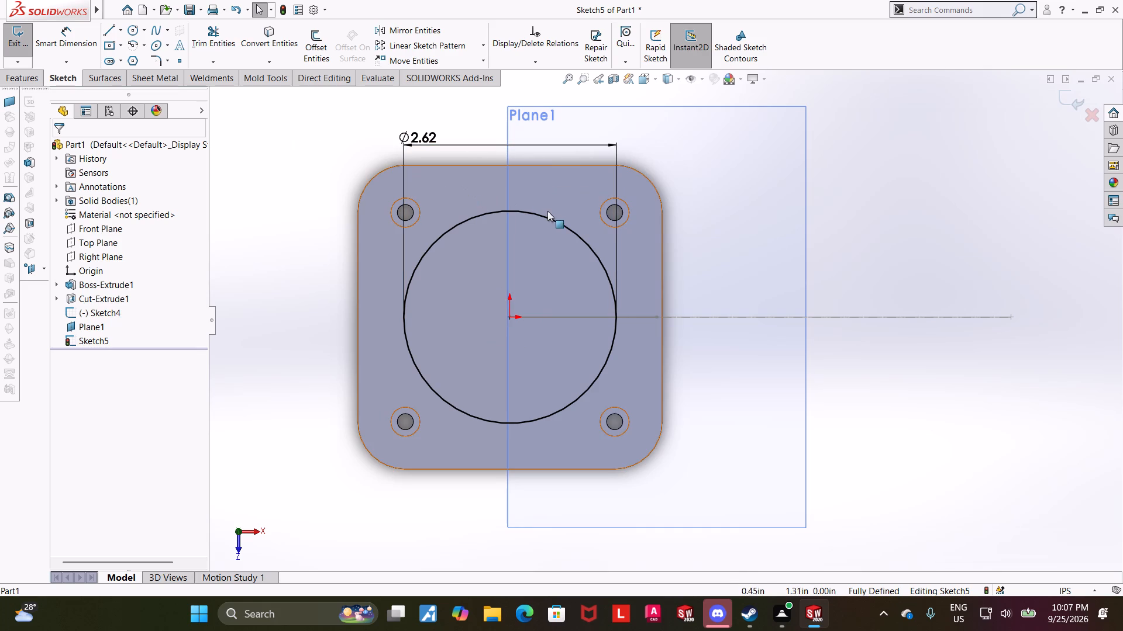
left_click(1072, 104)
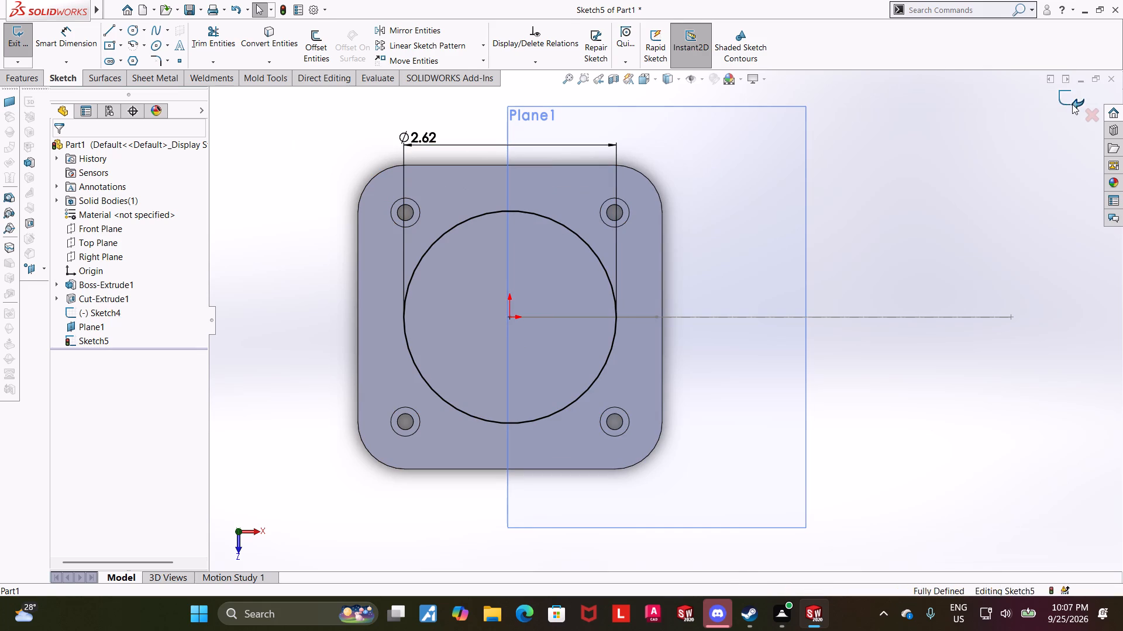
Create a swept boss using the 2.62 in circle as the profile and the 45° arc sketch as the path.
middle_click_drag(830, 377, 841, 219)
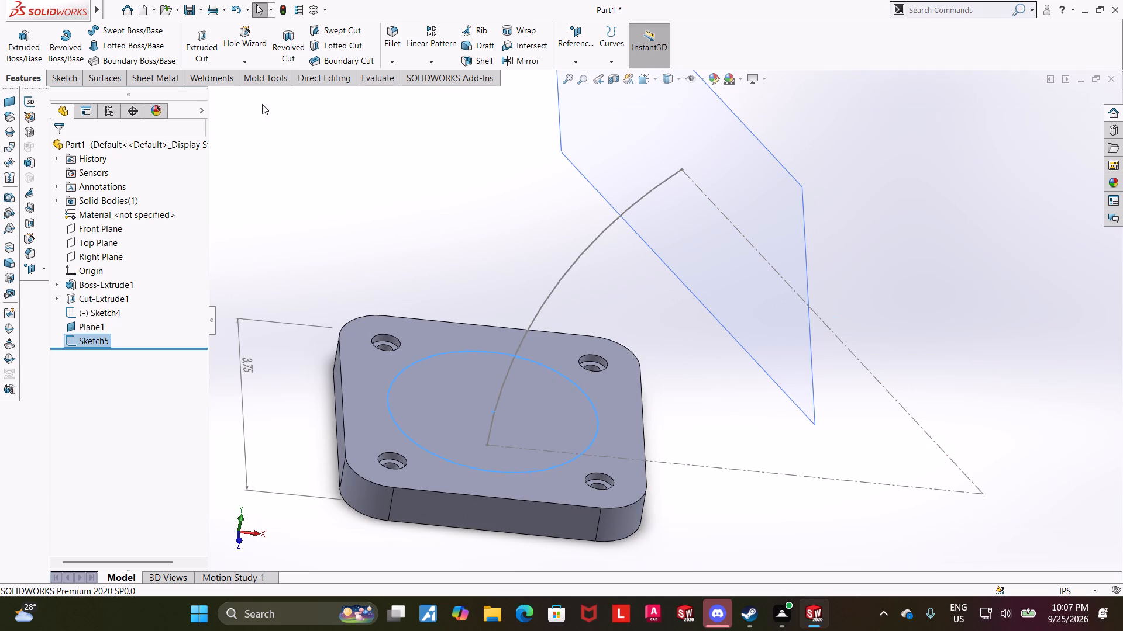
left_click(117, 32)
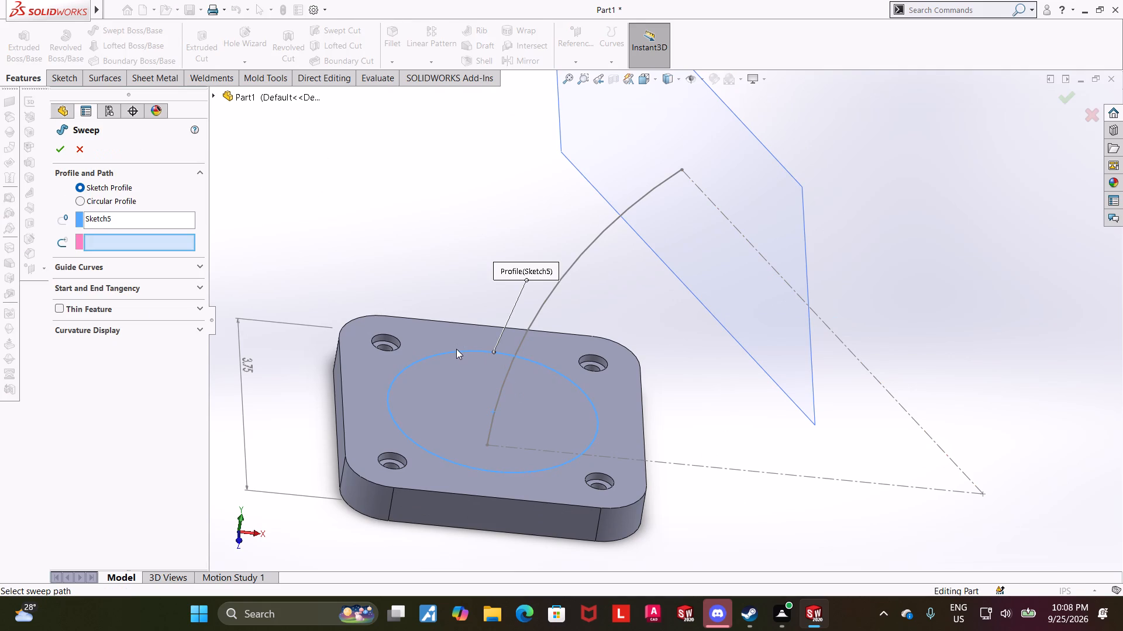
left_click(546, 298)
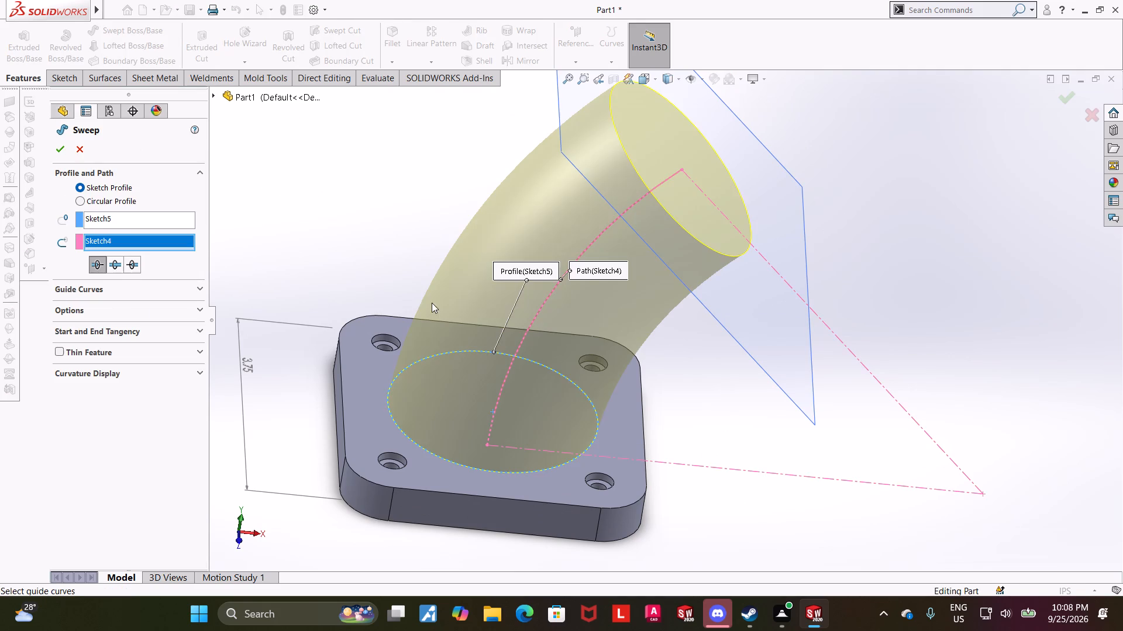
left_click(63, 150)
left_click(922, 311)
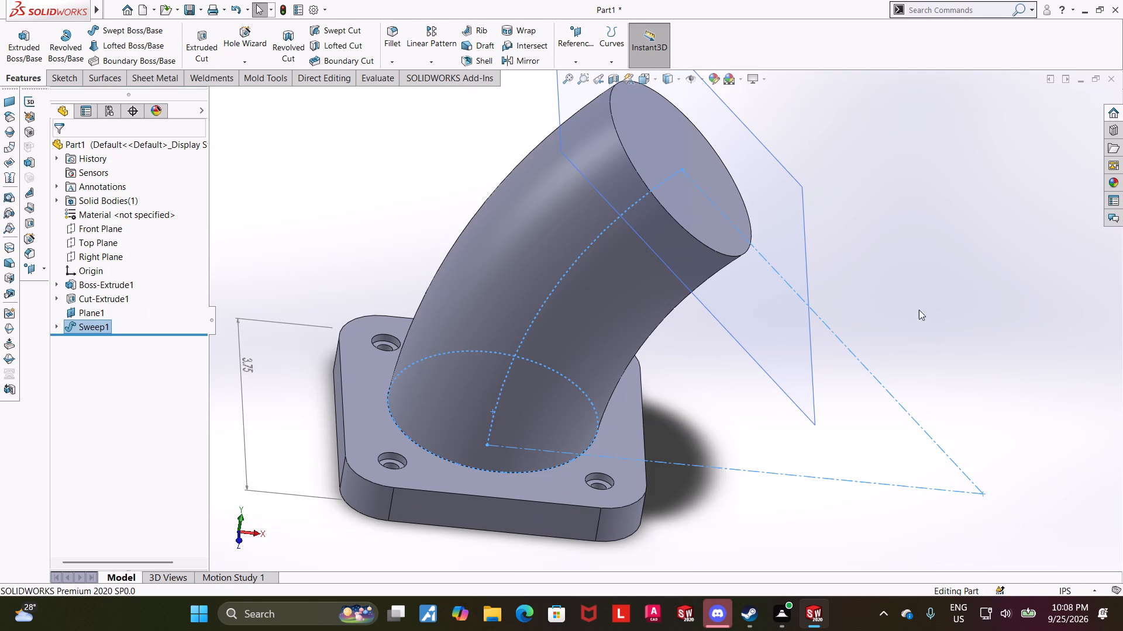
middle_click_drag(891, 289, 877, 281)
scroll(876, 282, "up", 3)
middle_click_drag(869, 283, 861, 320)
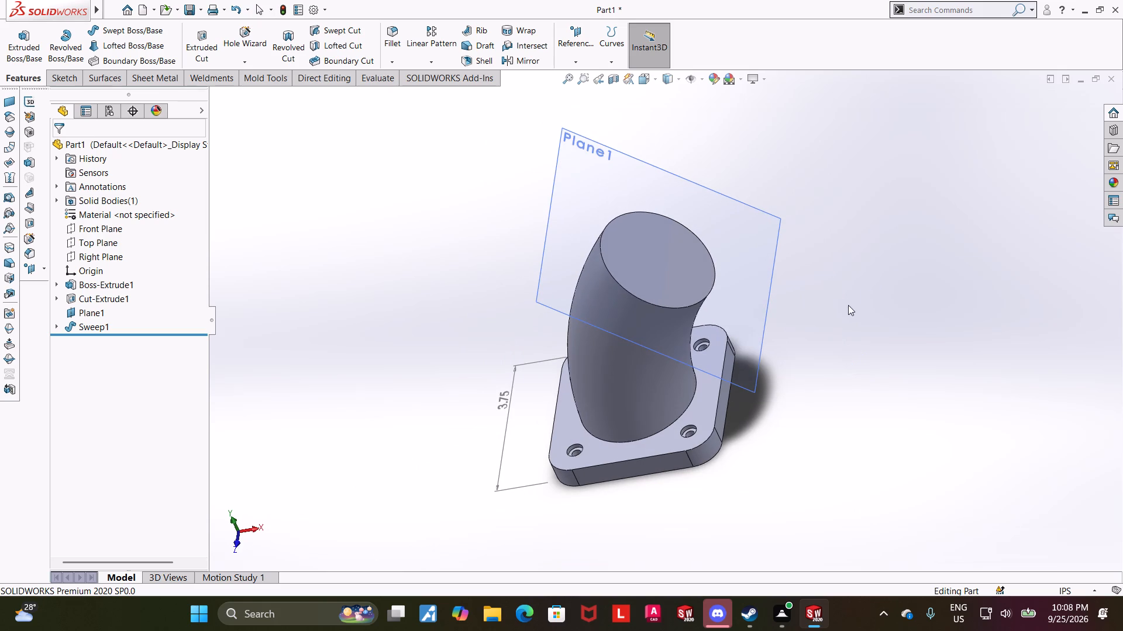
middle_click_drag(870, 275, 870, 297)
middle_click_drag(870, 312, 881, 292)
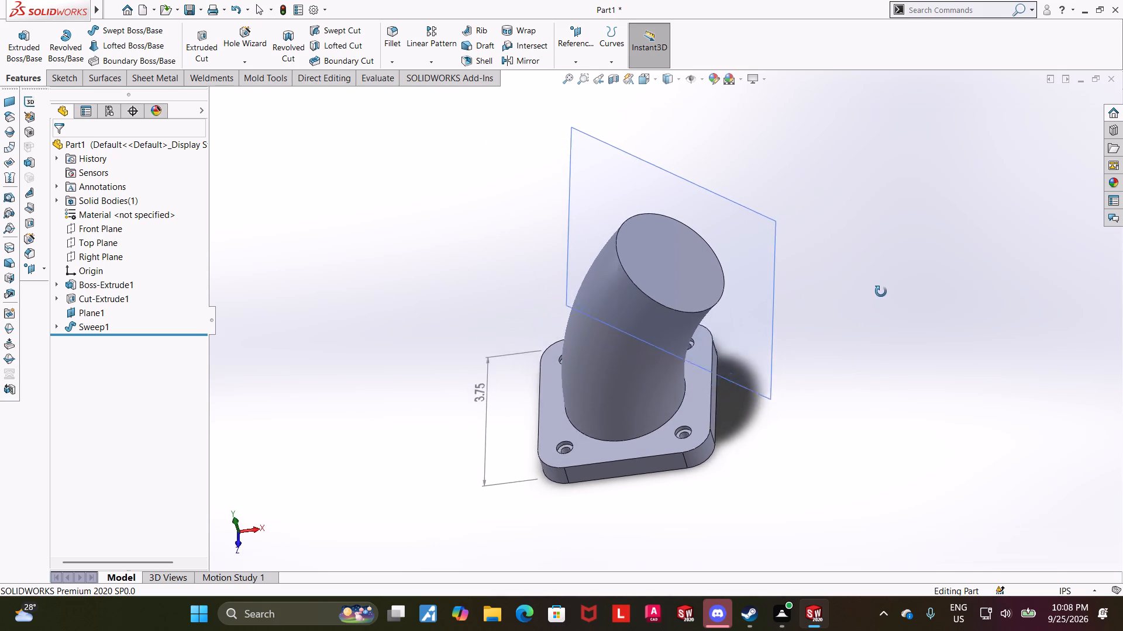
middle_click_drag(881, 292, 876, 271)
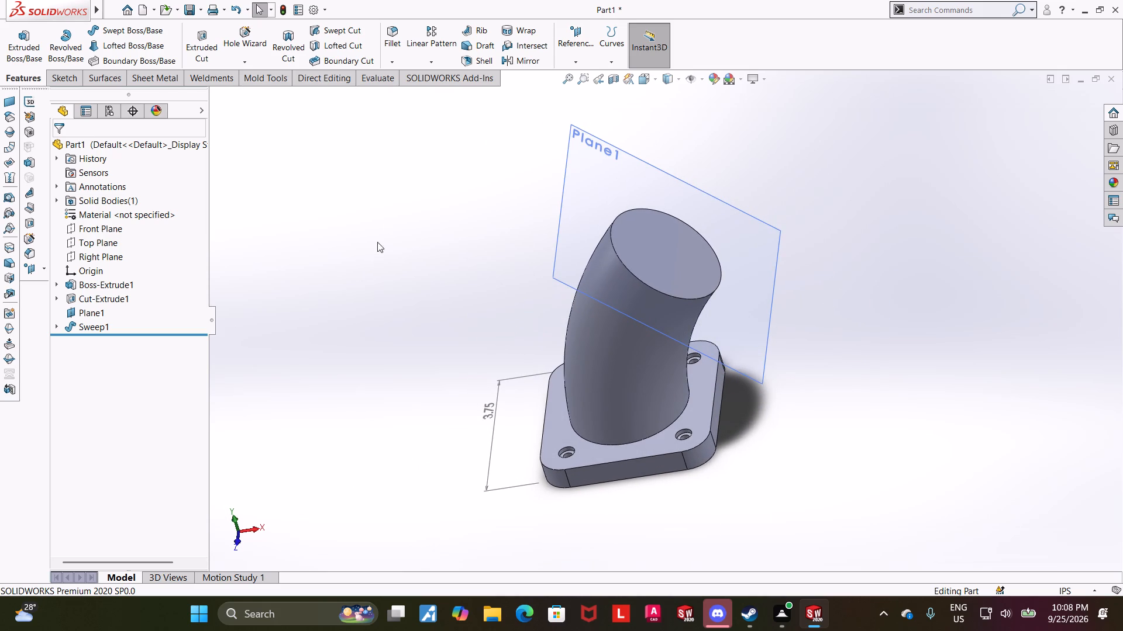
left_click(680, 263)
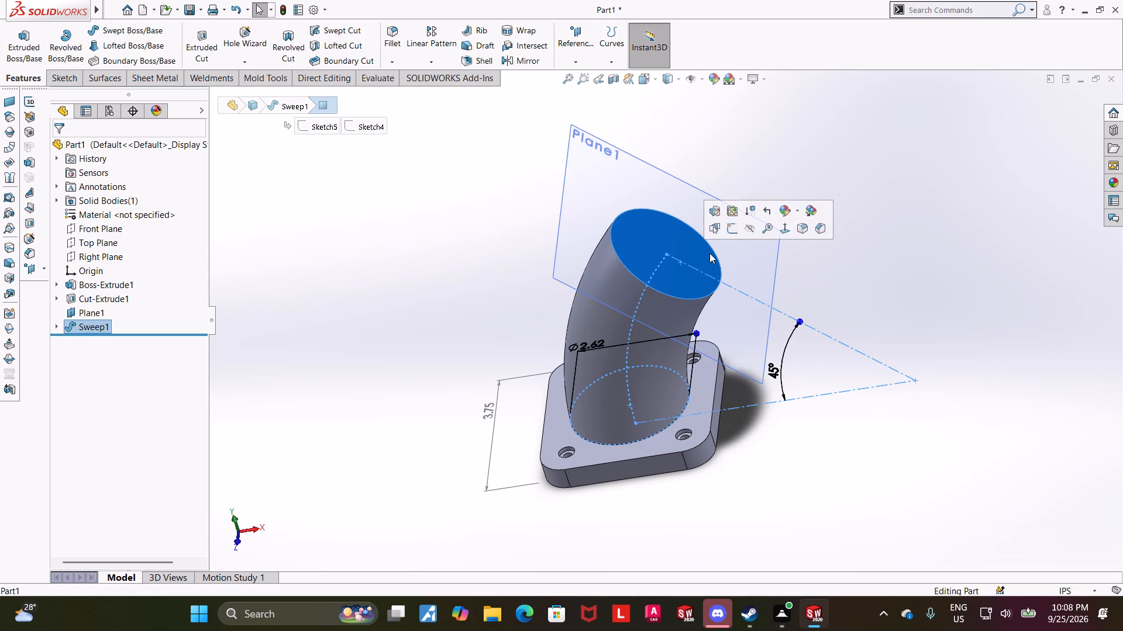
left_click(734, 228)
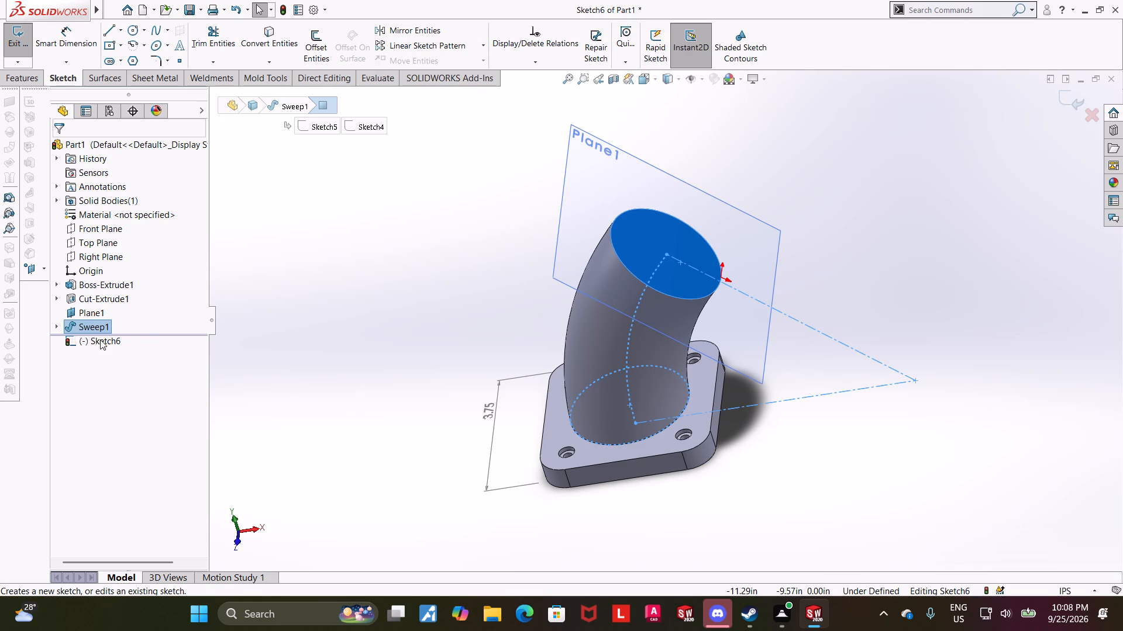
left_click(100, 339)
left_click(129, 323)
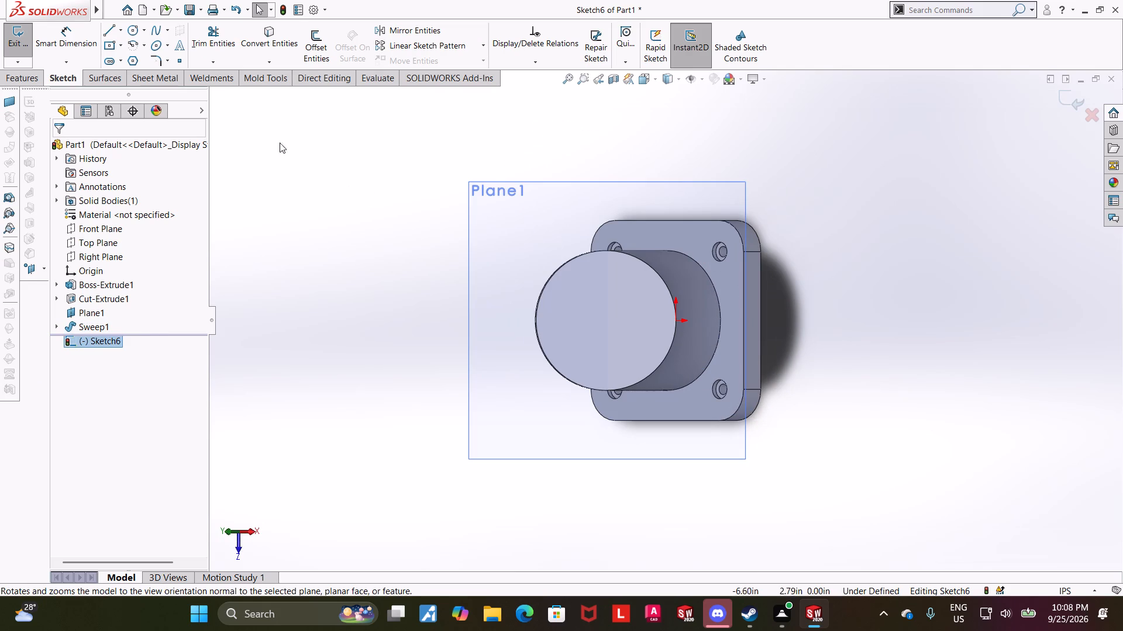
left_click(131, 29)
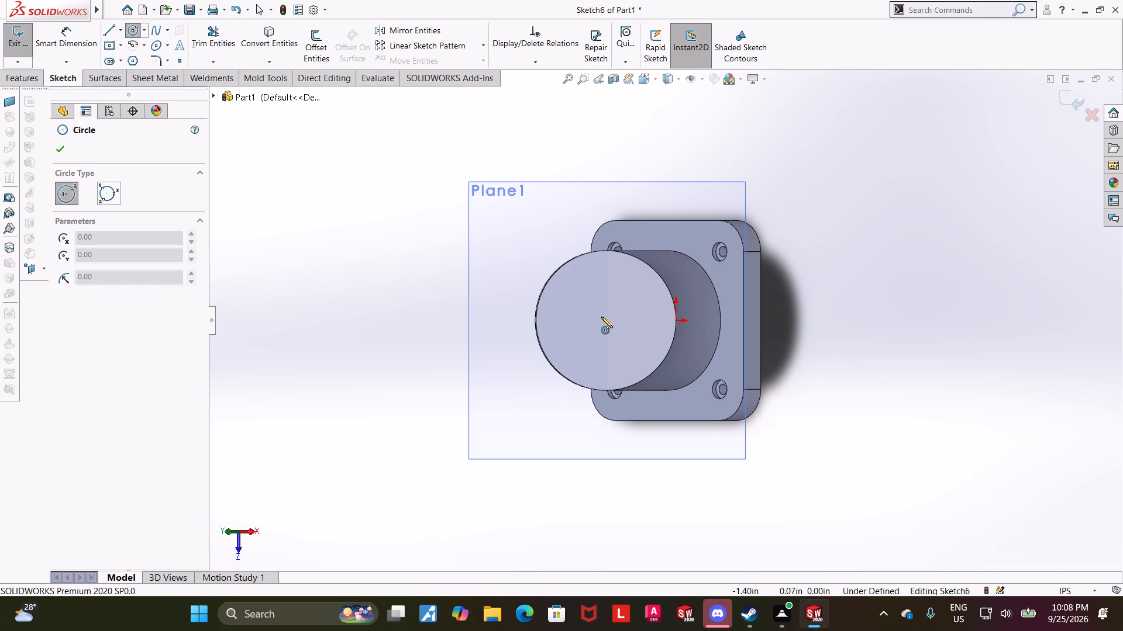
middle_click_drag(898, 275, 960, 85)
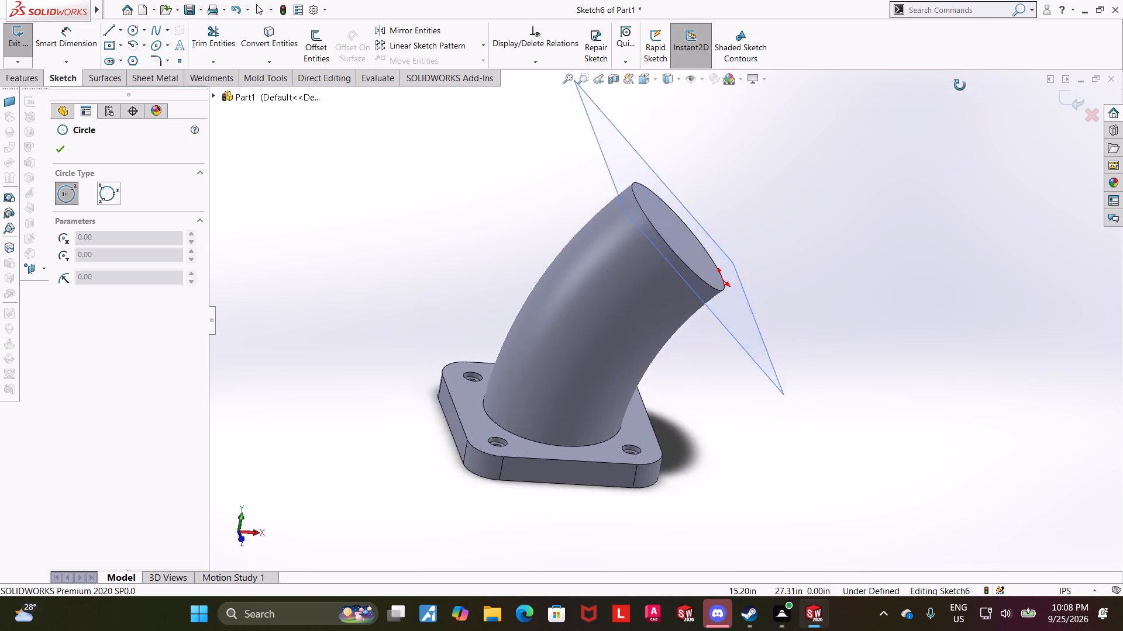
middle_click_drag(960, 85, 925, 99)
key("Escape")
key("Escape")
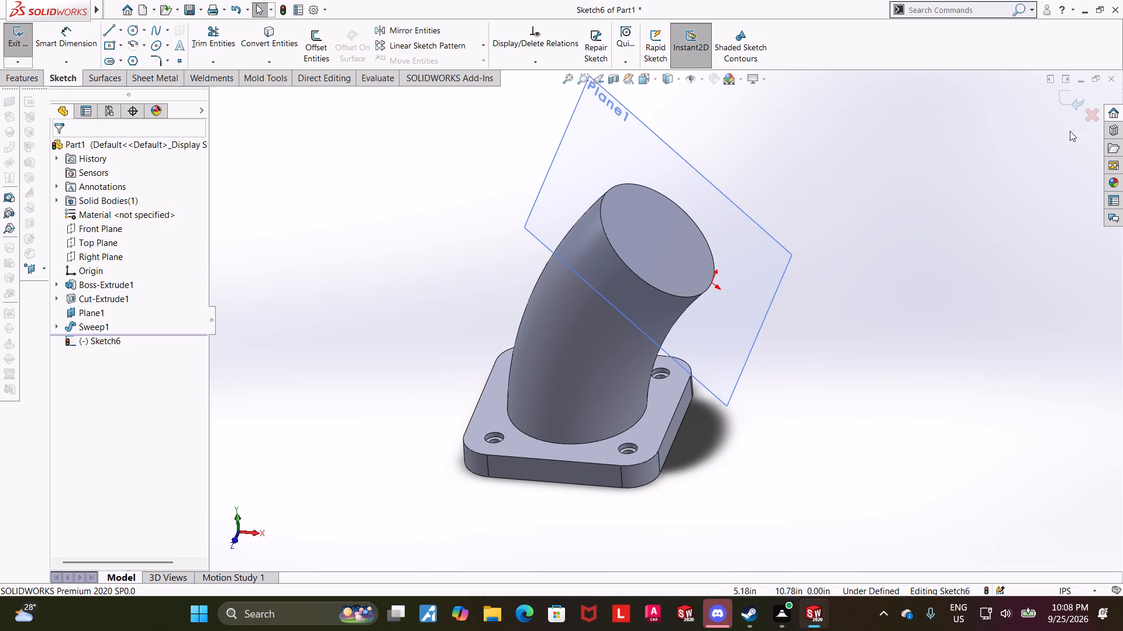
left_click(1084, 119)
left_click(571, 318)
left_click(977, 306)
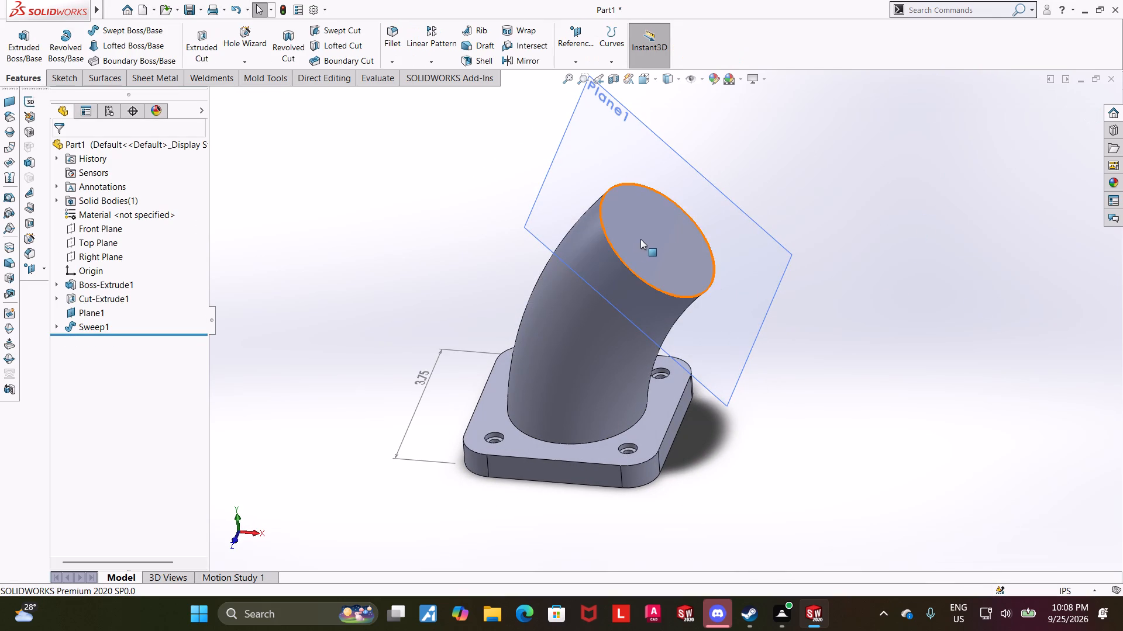
Start a sketch on the swept body's upper end face and draw a circle about 4.29 in in diameter from the face's center.
left_click(640, 238)
left_click(685, 209)
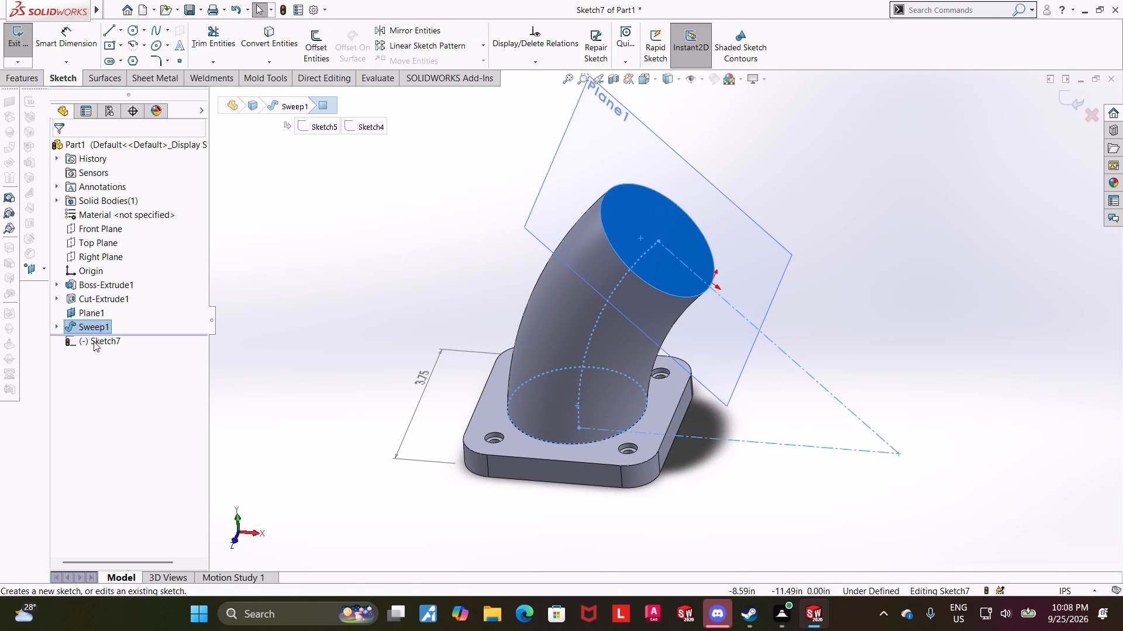
left_click(94, 341)
left_click(124, 325)
left_click(137, 34)
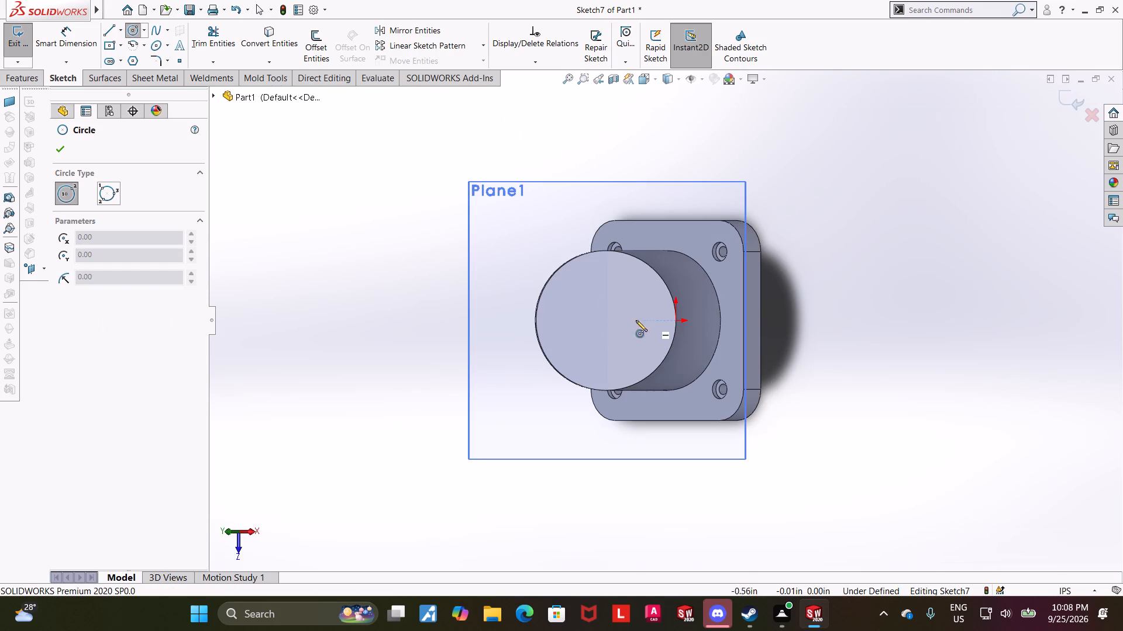
left_click(605, 321)
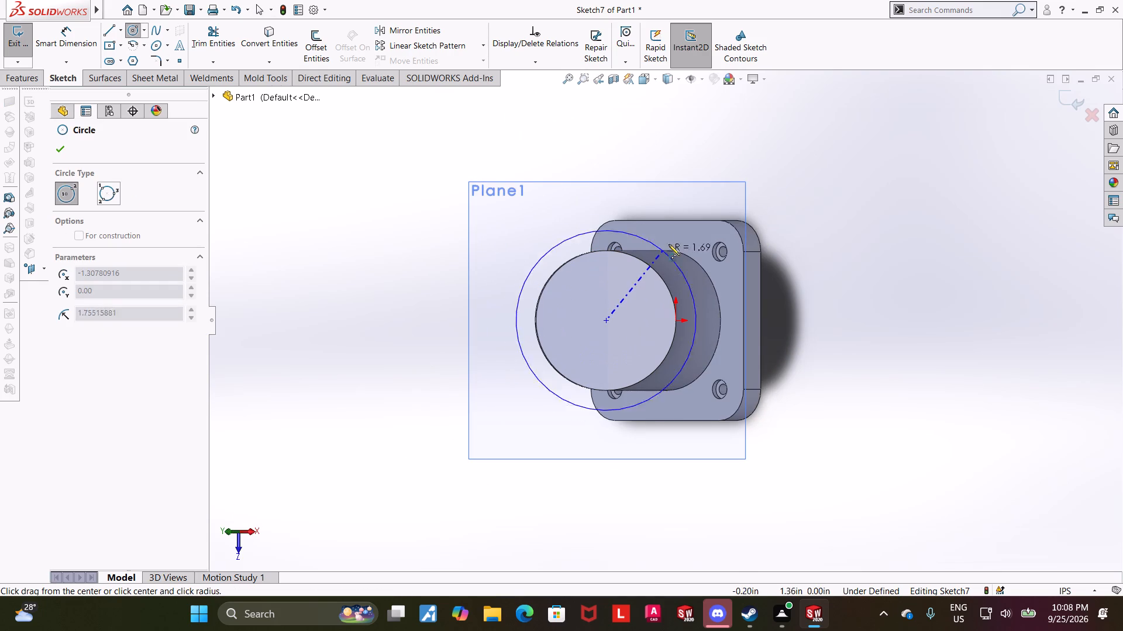
left_click(681, 234)
key("Escape")
Dimension the end-face circle with a diameter of 3.84 in.
left_click(82, 31)
left_click(592, 207)
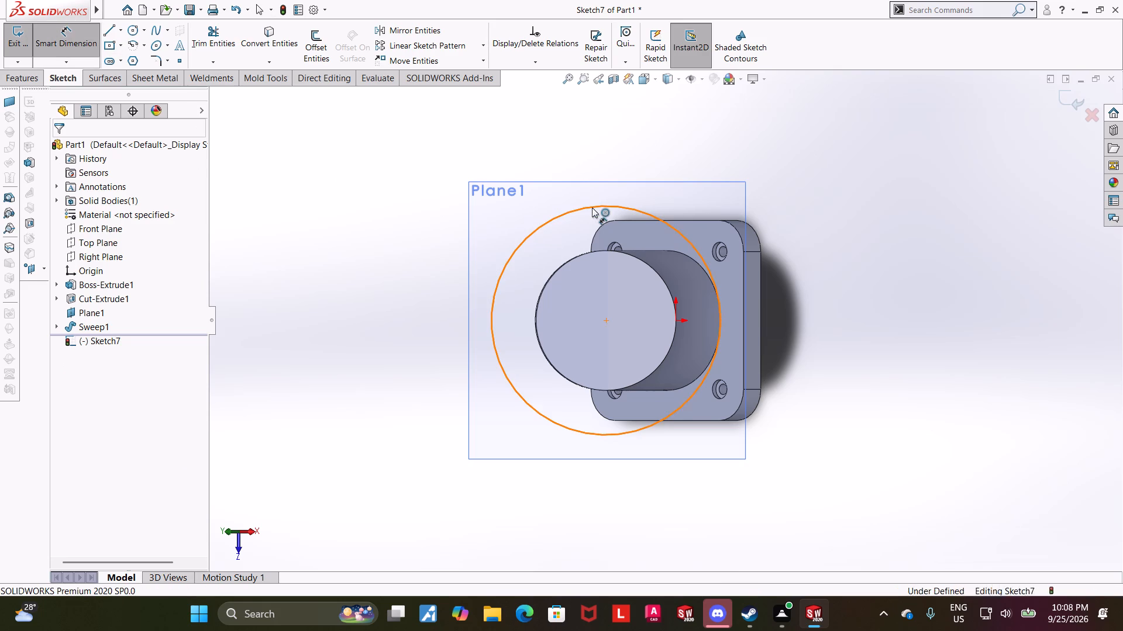
left_click(582, 162)
type("3.8")
key("4")
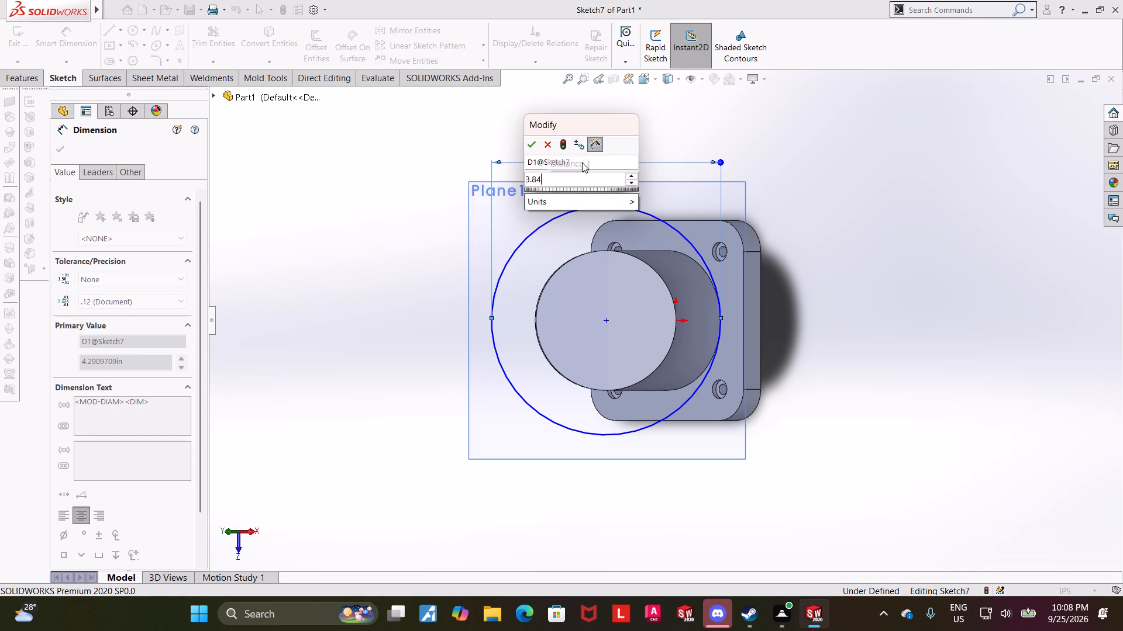
key("Return")
key("Escape")
key("Escape")
Draw a second, concentric circle between the 3.84 in circle and the edge of the swept body's end face.
scroll(673, 280, "down", 1)
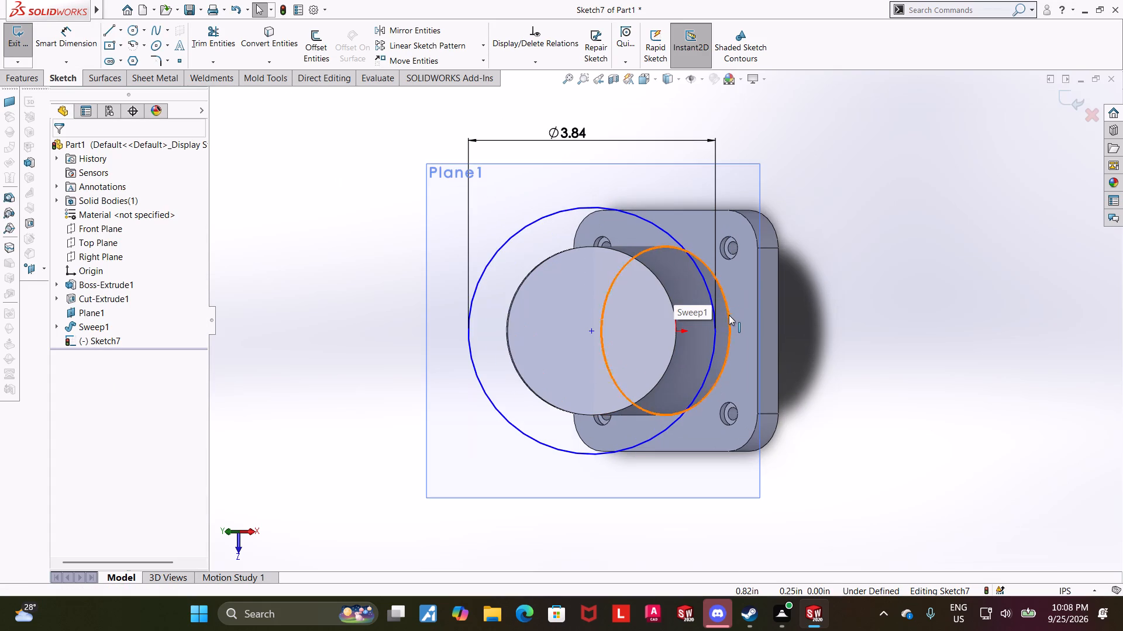
scroll(729, 315, "down", 1)
left_click(133, 32)
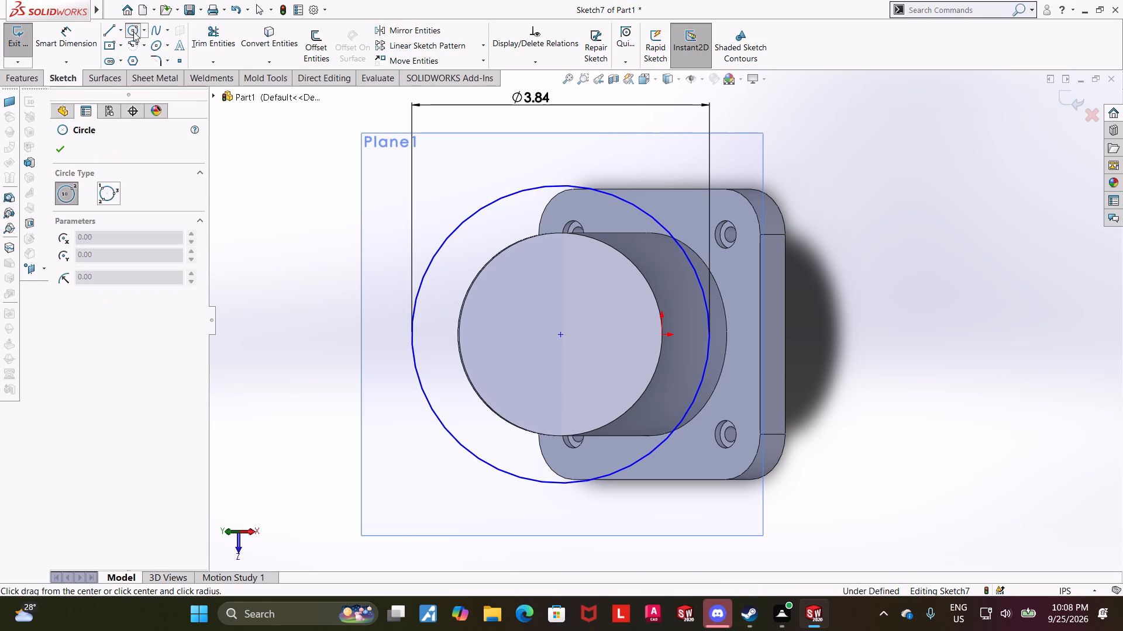
left_click(559, 333)
left_click(590, 212)
key("Escape")
key("Escape")
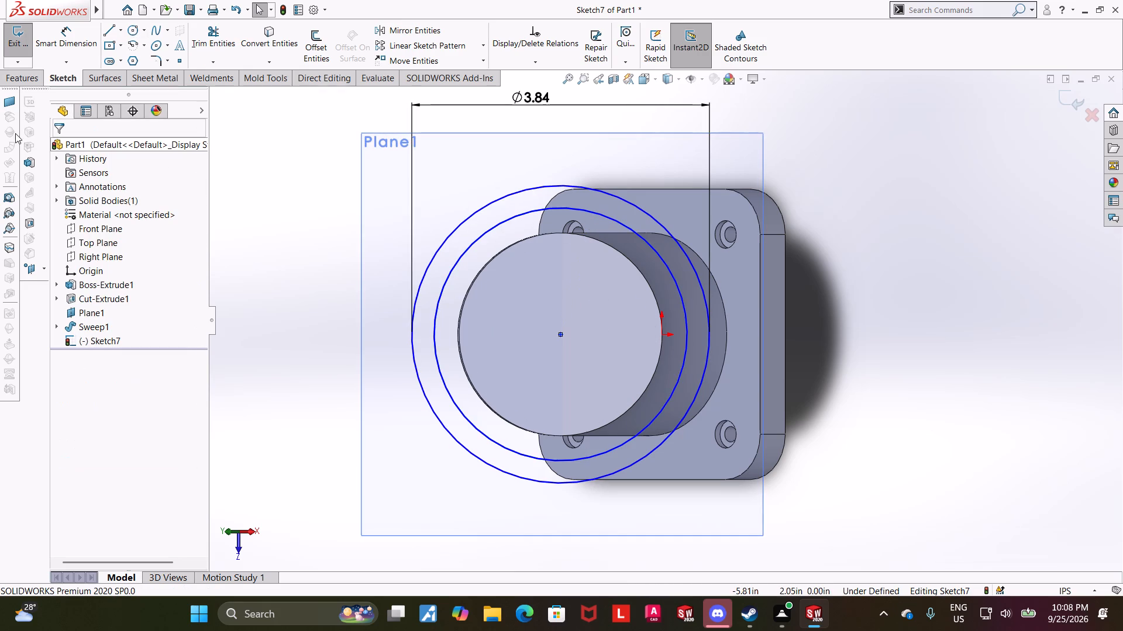
Dimension the inner concentric circle with a diameter of 3.4 in.
left_click(63, 23)
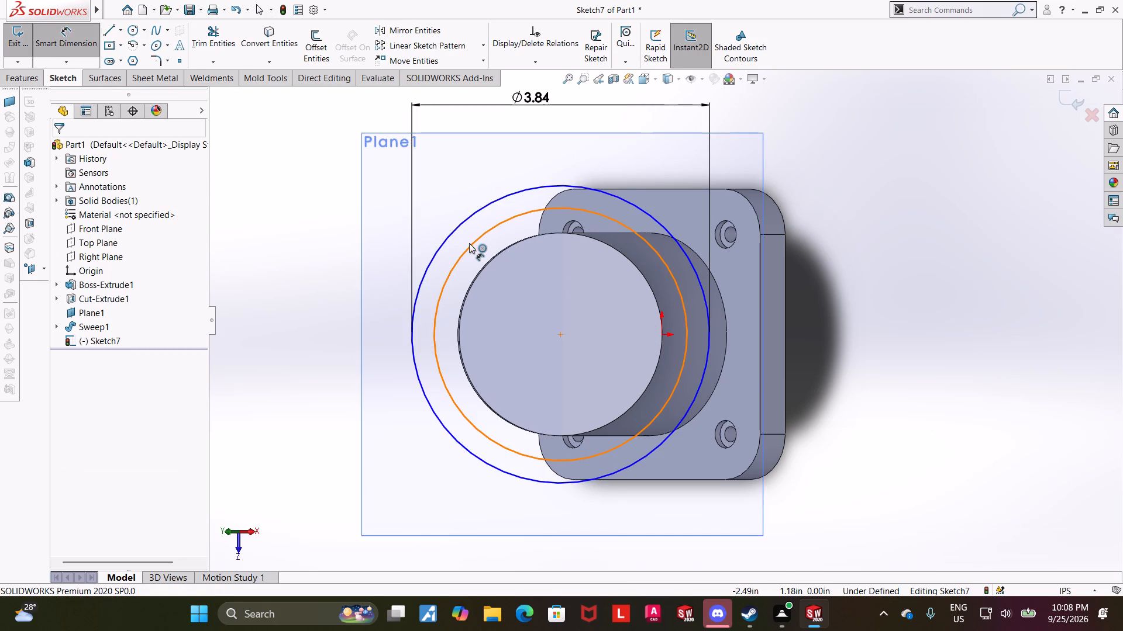
left_click(469, 243)
left_click(336, 248)
type("3.4")
key("Return")
key("Escape")
key("Escape")
Convert the 3.4 in circle to construction geometry.
right_click(530, 204)
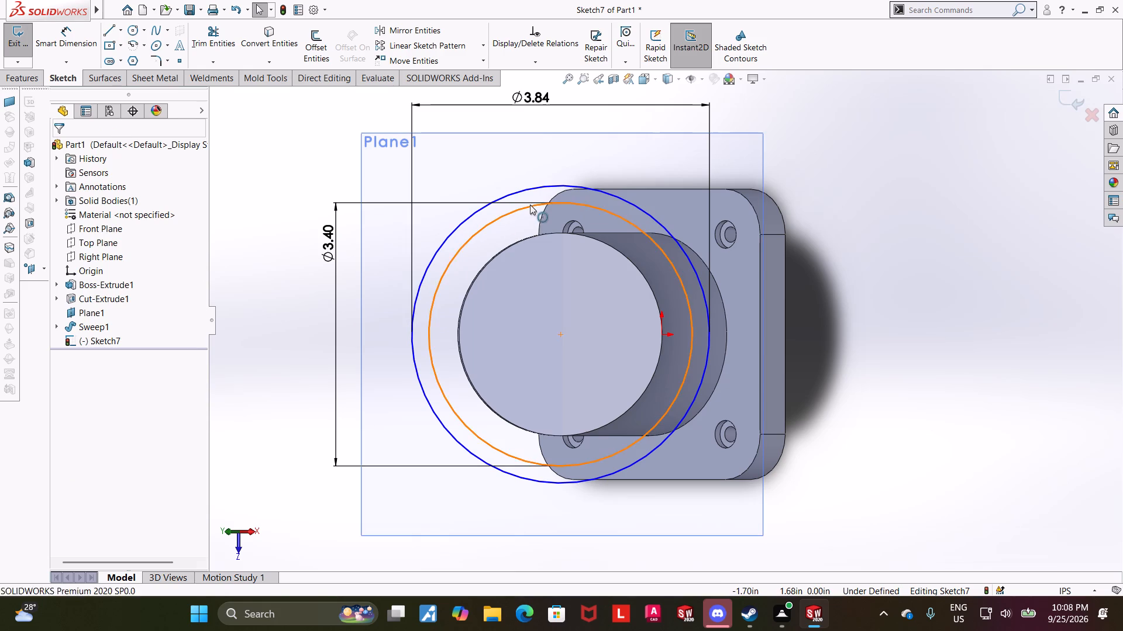
left_click(557, 190)
left_click(974, 249)
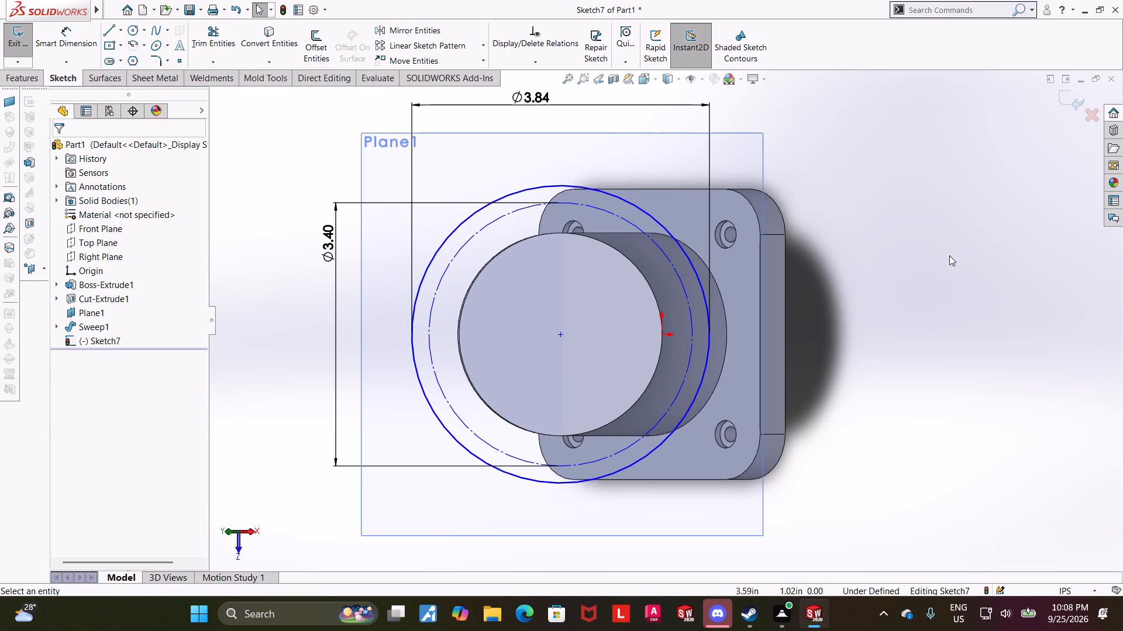
Draw a small circle about 0.25 in in diameter centered on the top point of the 3.4 in construction circle.
scroll(940, 265, "down", 2)
scroll(385, 209, "up", 3)
scroll(553, 340, "down", 2)
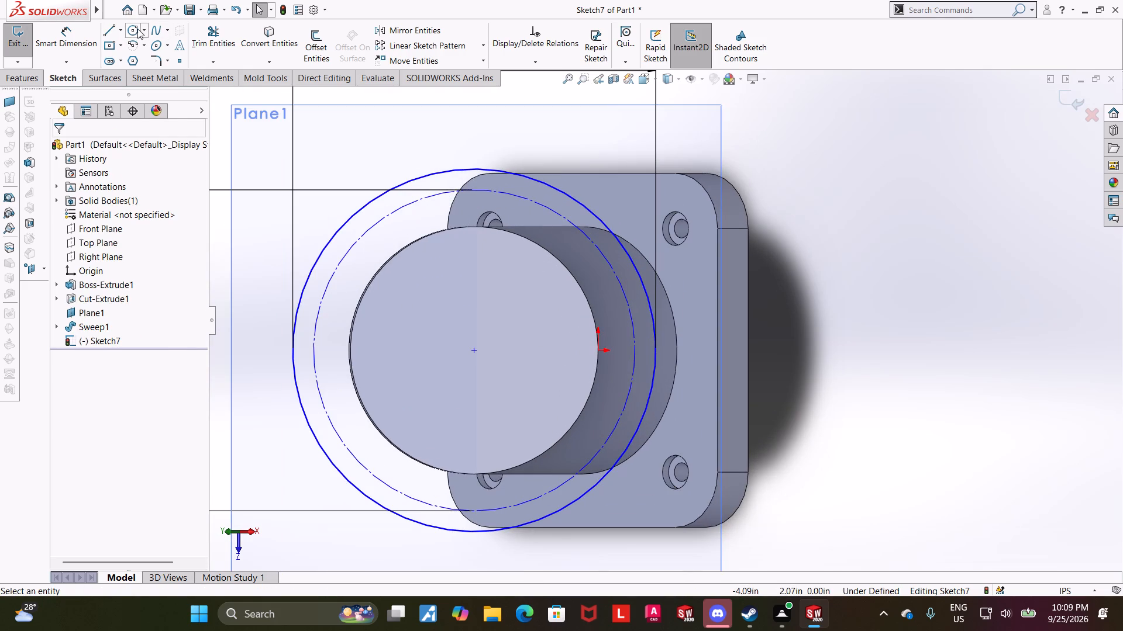
left_click(134, 30)
left_click(473, 189)
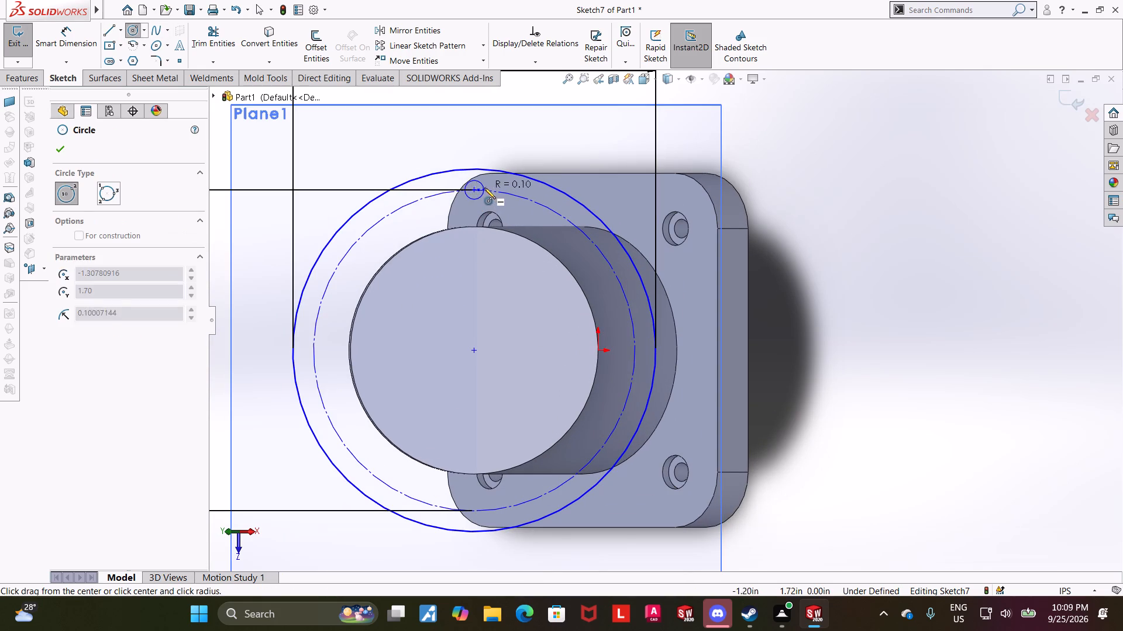
left_click(486, 186)
key("Escape")
Dimension the small circle with a diameter of 0.48 in.
left_click(85, 36)
scroll(319, 158, "down", 1)
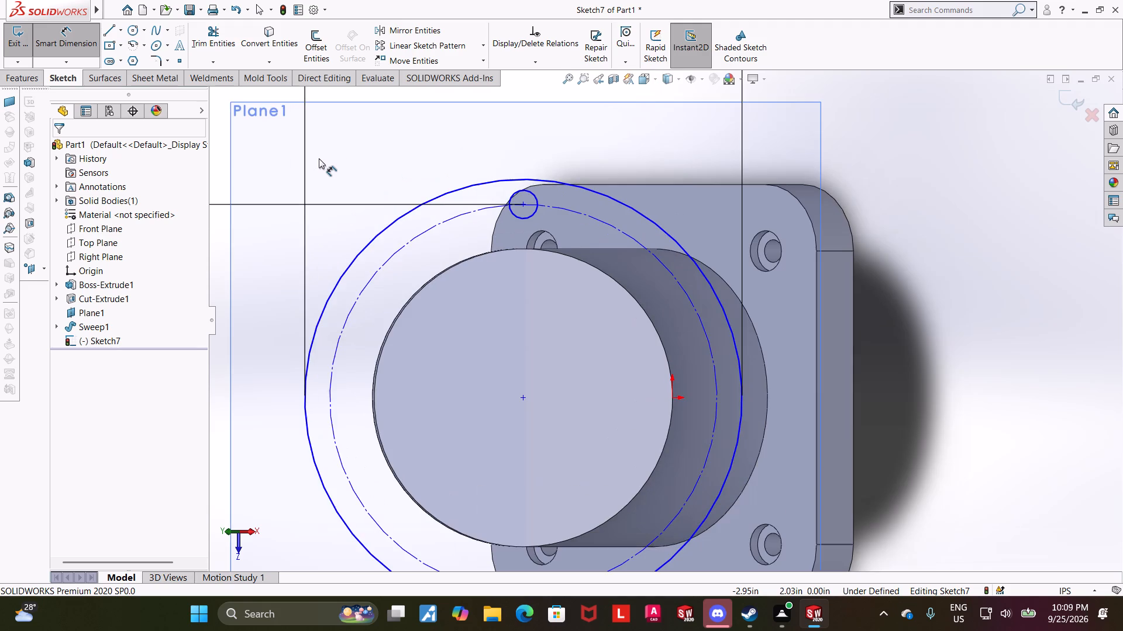
scroll(322, 161, "down", 1)
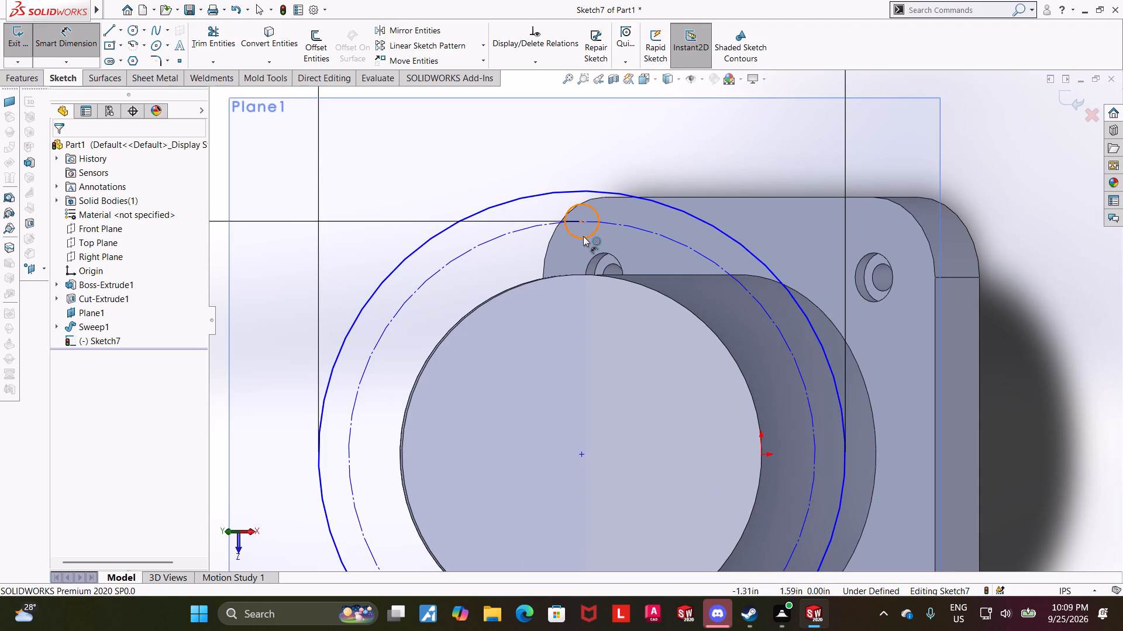
left_click(583, 236)
left_click(591, 261)
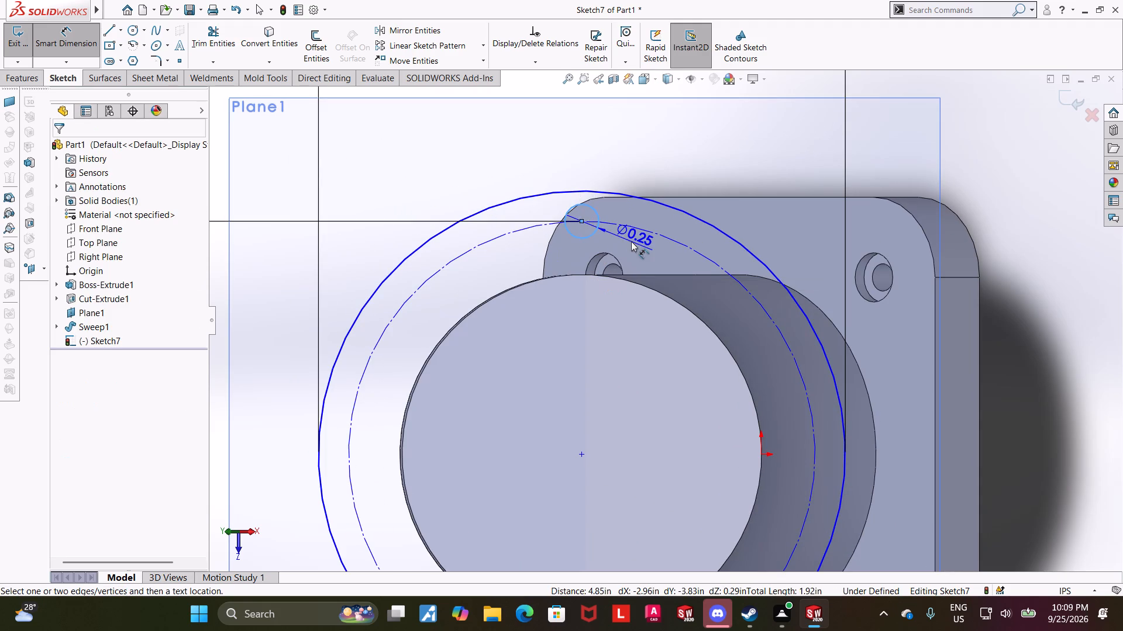
left_click(642, 252)
type("0.")
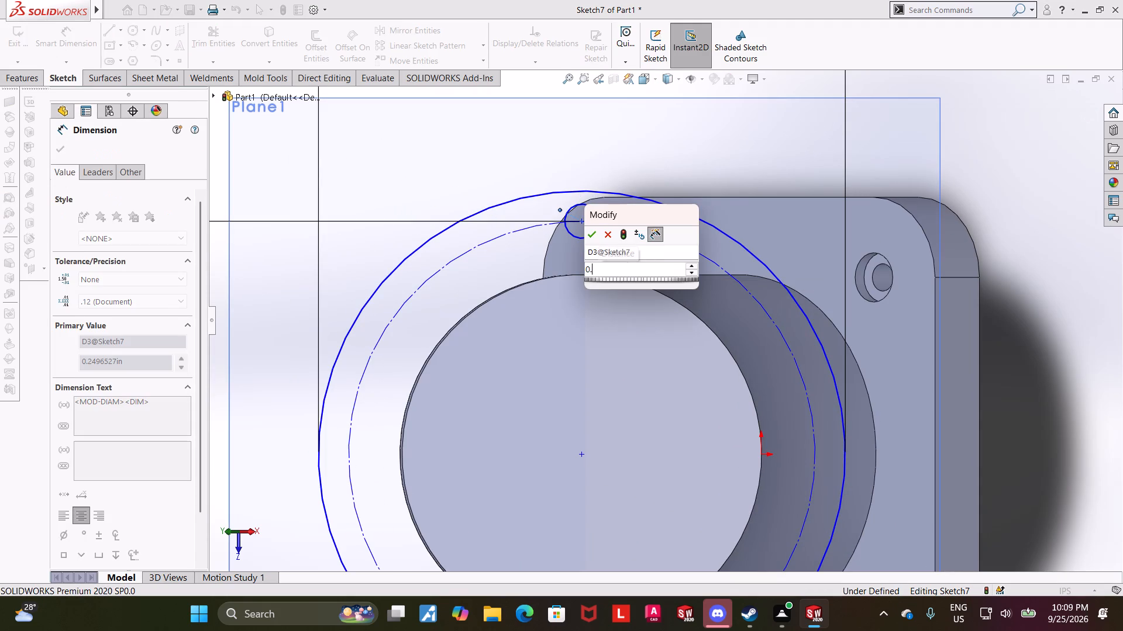
type("48")
key("Return")
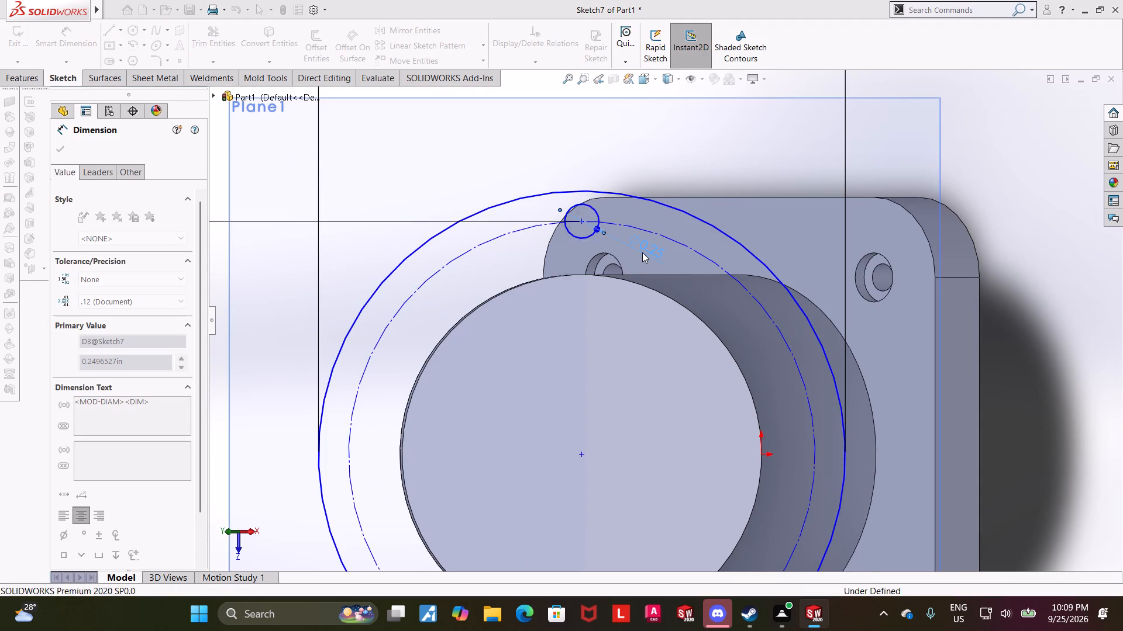
key("Escape")
key("Escape")
key("Escape")
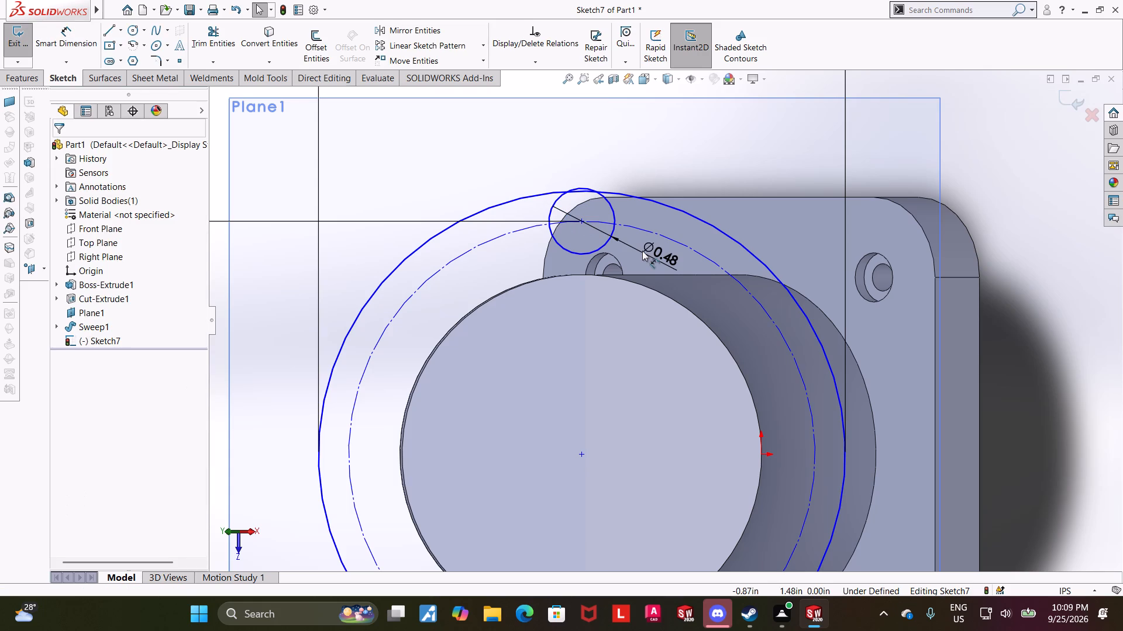
scroll(604, 213, "down", 3)
key("Escape")
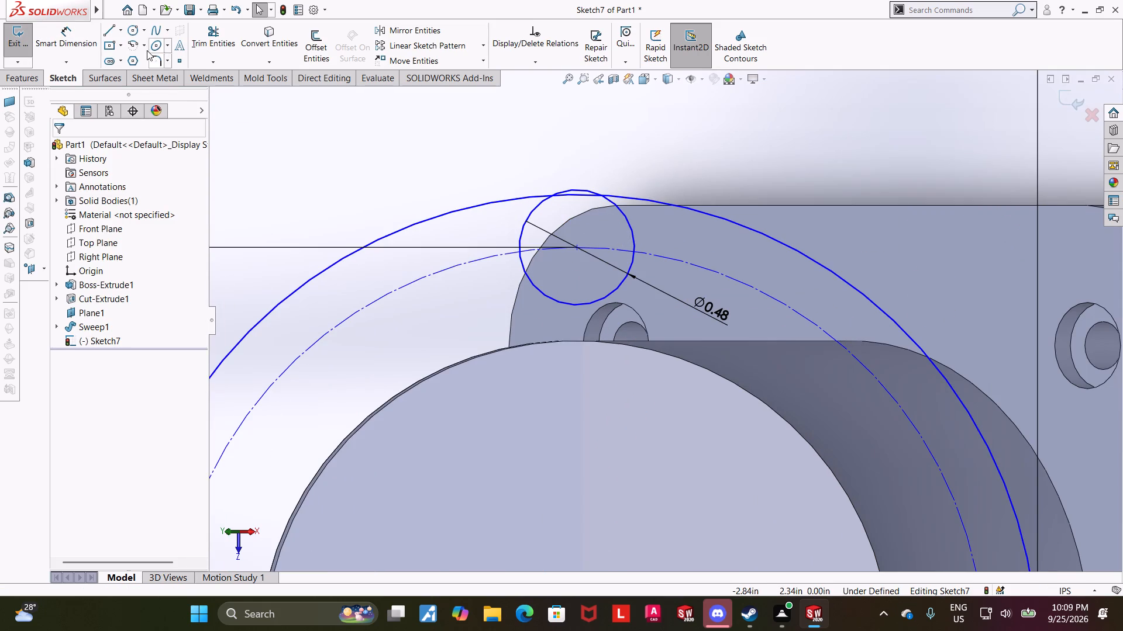
Trim away the part of the 0.48 in circle that extends beyond the 3.84 in circle.
left_click(228, 33)
scroll(608, 164, "down", 5)
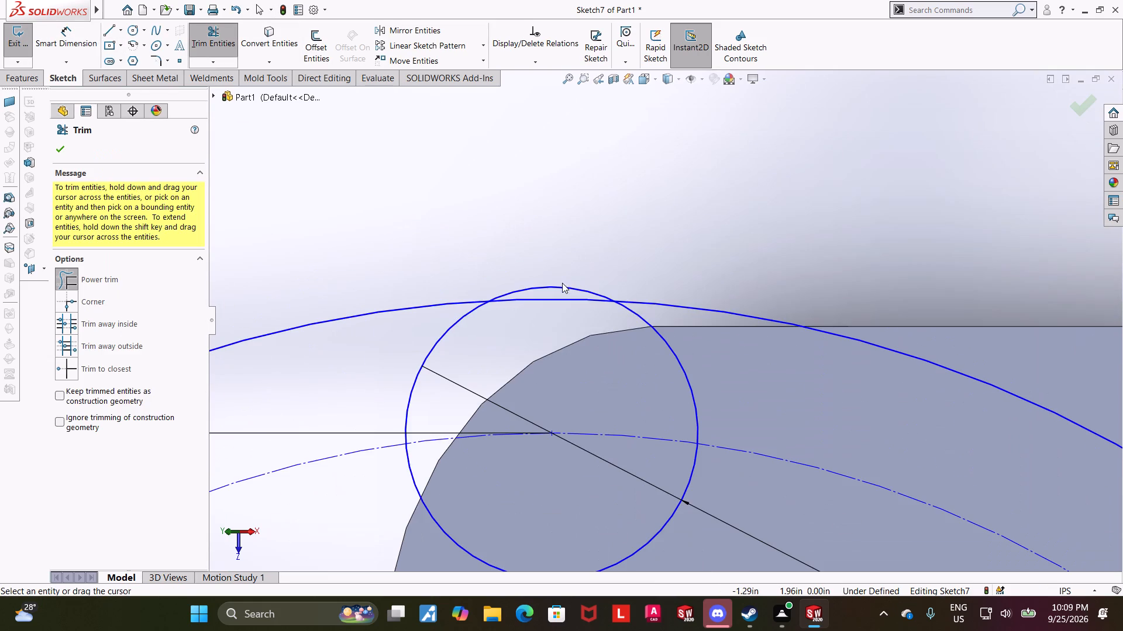
left_click_drag(556, 293, 548, 221)
scroll(573, 228, "up", 6)
scroll(632, 330, "up", 3)
scroll(632, 342, "down", 5)
key("Escape")
key("Escape")
Draw a vertical line from the 0.48 in circle's left quadrant point up to the 3.84 in circle.
left_click(111, 35)
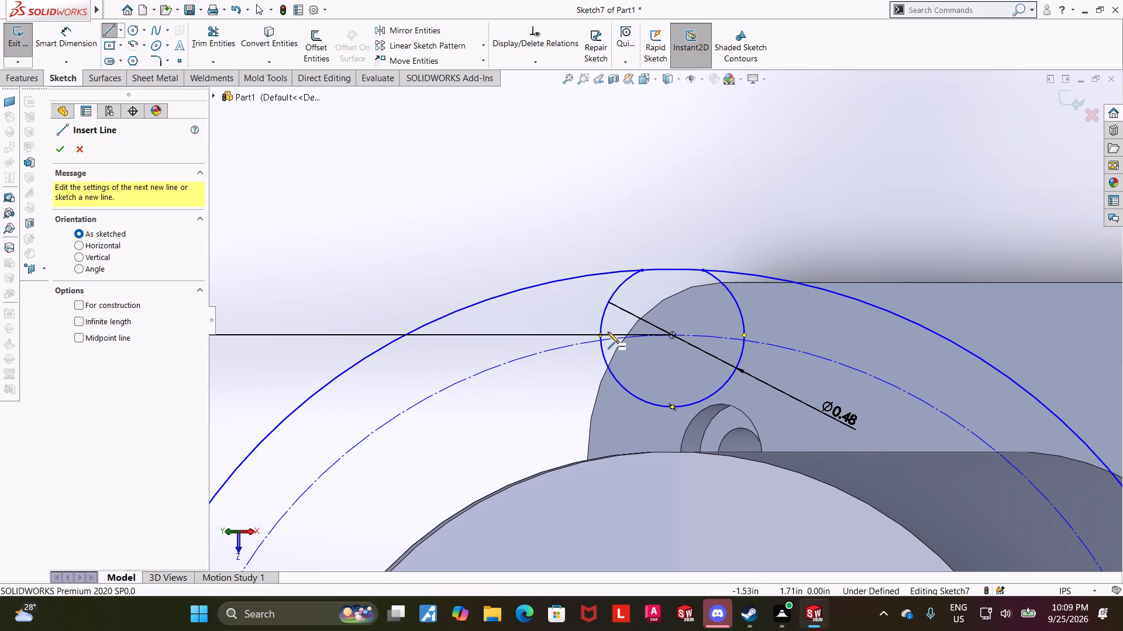
scroll(615, 329, "down", 4)
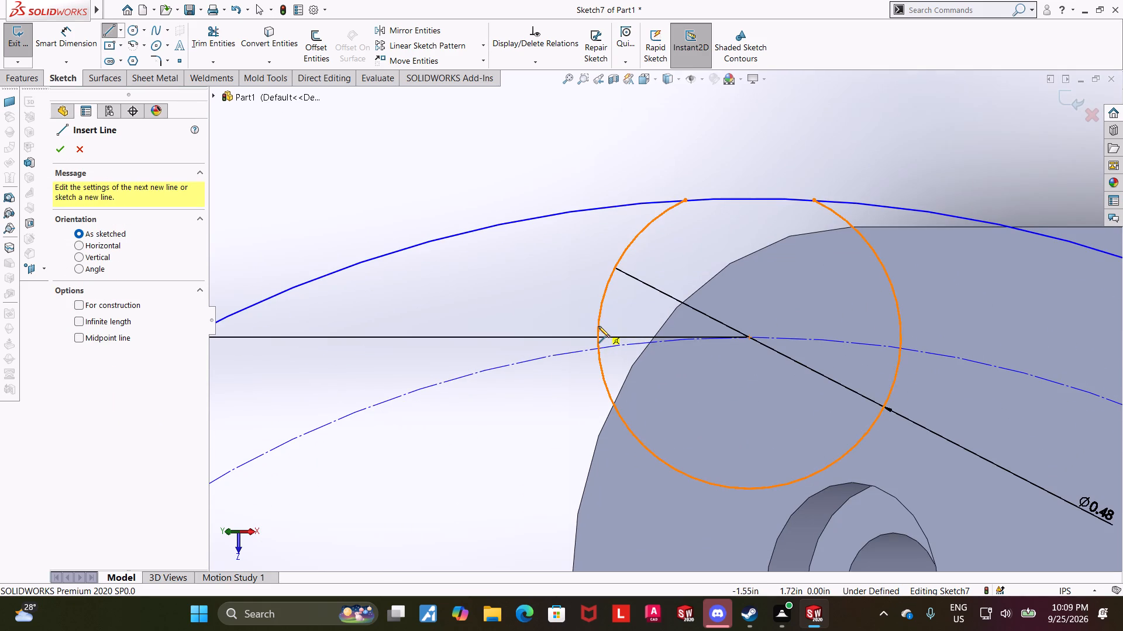
scroll(609, 323, "down", 3)
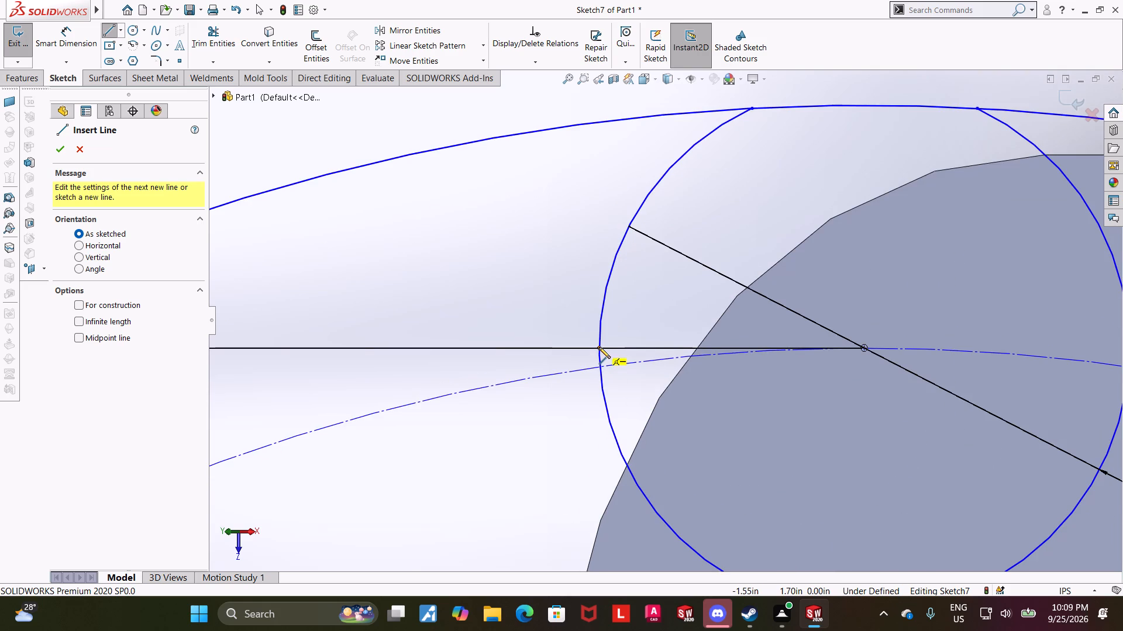
left_click(599, 347)
scroll(598, 342, "up", 2)
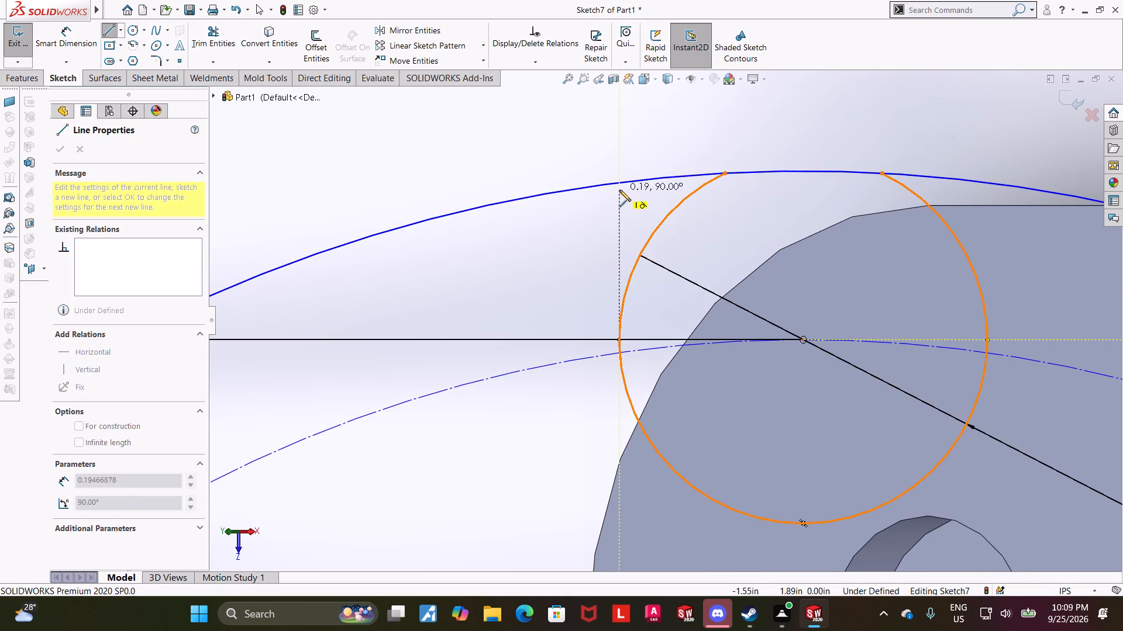
left_click(620, 183)
key("Escape")
key("Escape")
scroll(904, 310, "down", 2)
scroll(904, 310, "up", 4)
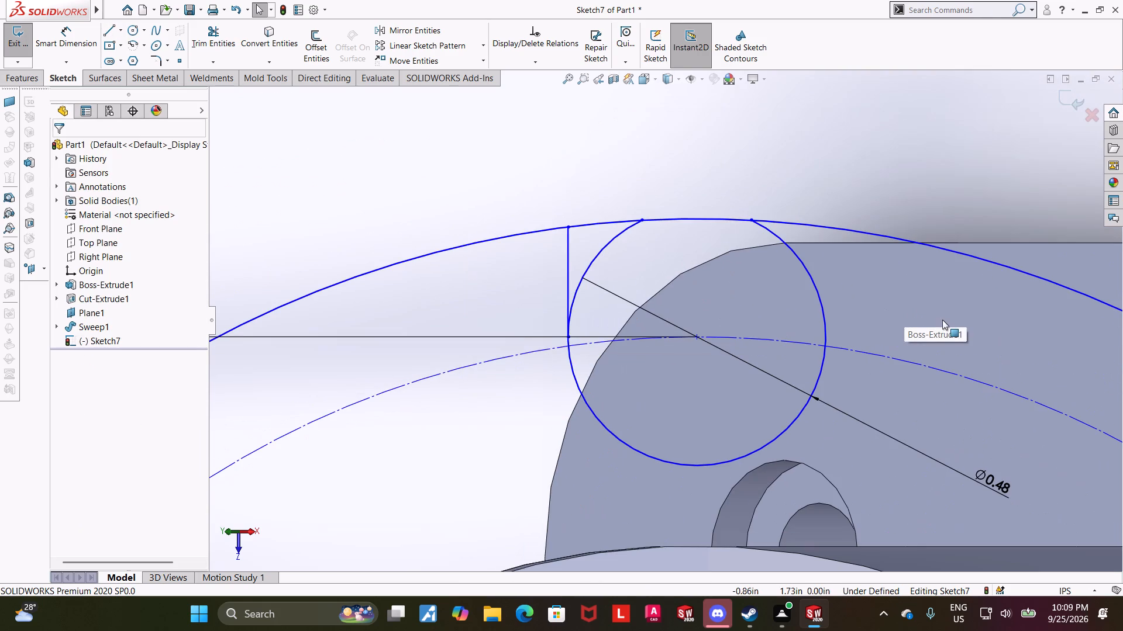
Draw a matching vertical line from the 0.48 in circle's right quadrant point up to the 3.84 in circle.
left_click(118, 33)
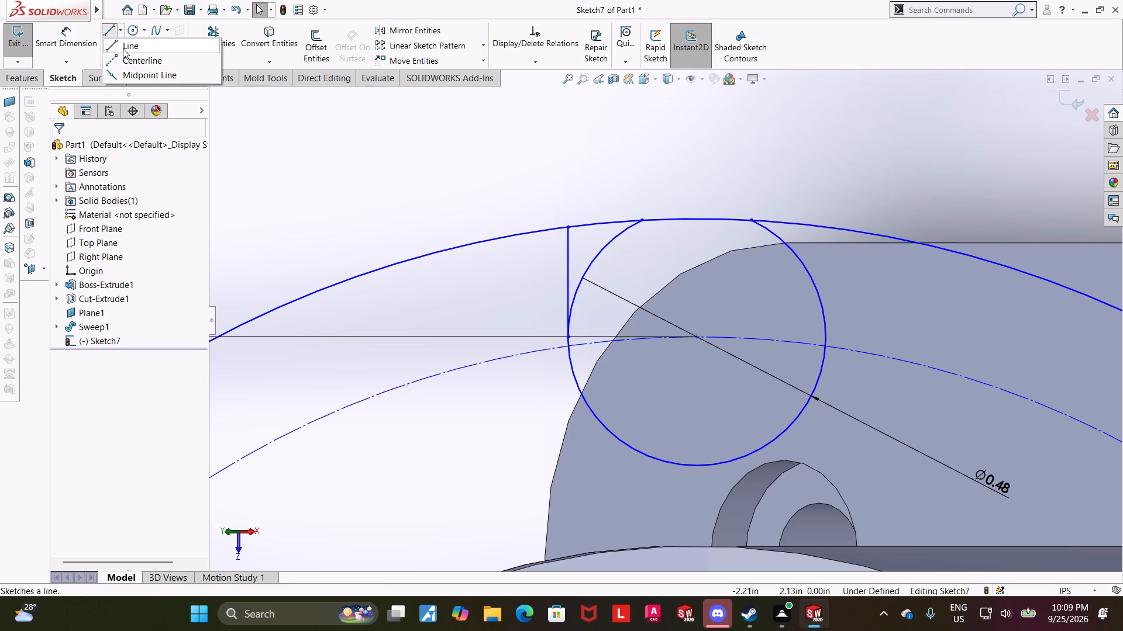
left_click(108, 28)
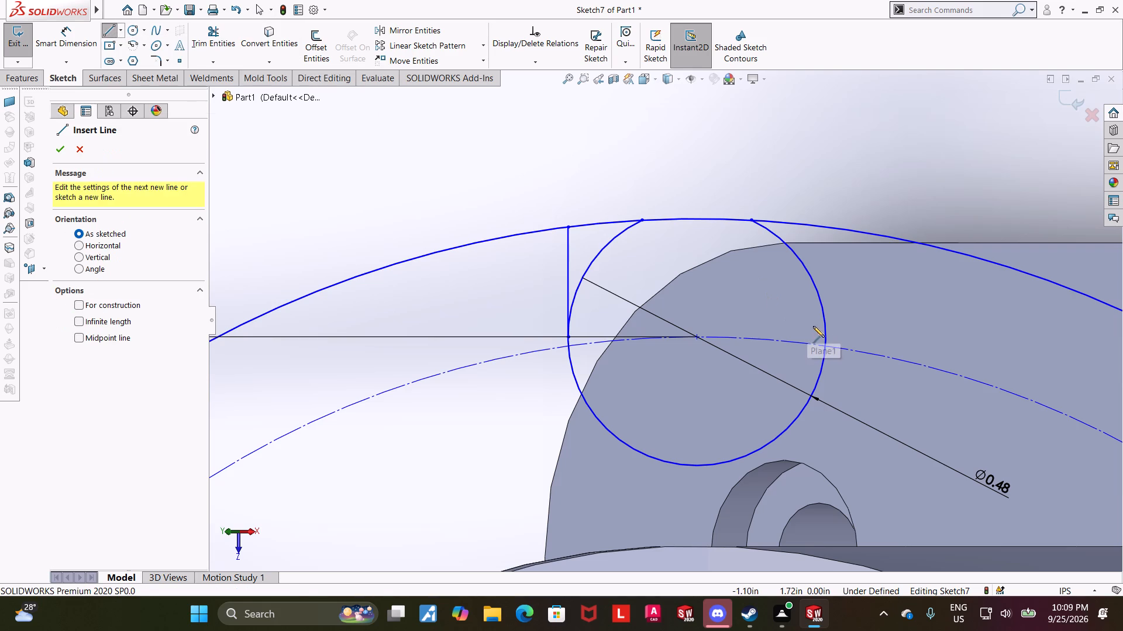
left_click(824, 337)
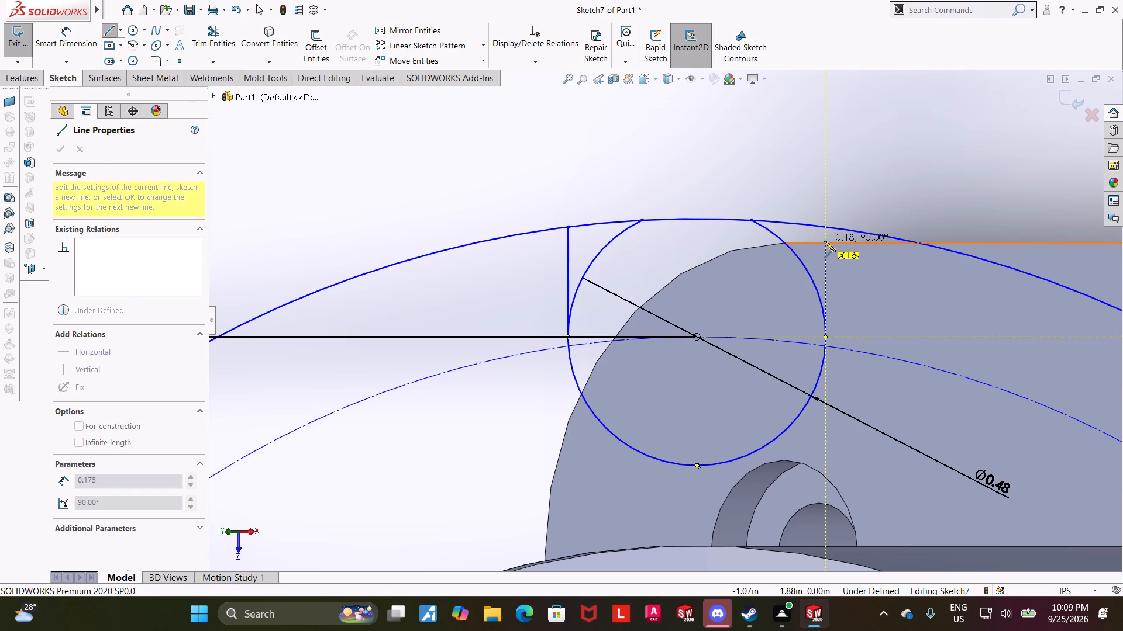
left_click(826, 227)
key("Escape")
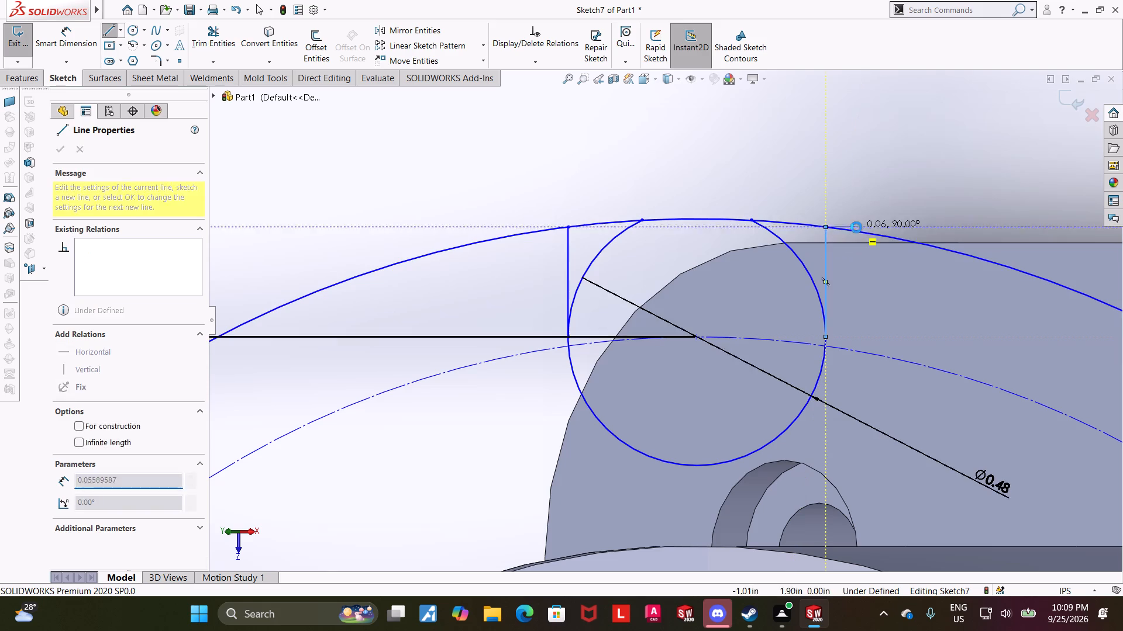
key("Escape")
key("Escape")
Trim the small circle's upper arcs and the 3.84 in circle's segment between the two vertical lines, forming an open U-shaped slot.
left_click(215, 34)
scroll(607, 322, "down", 3)
left_click_drag(581, 285, 562, 253)
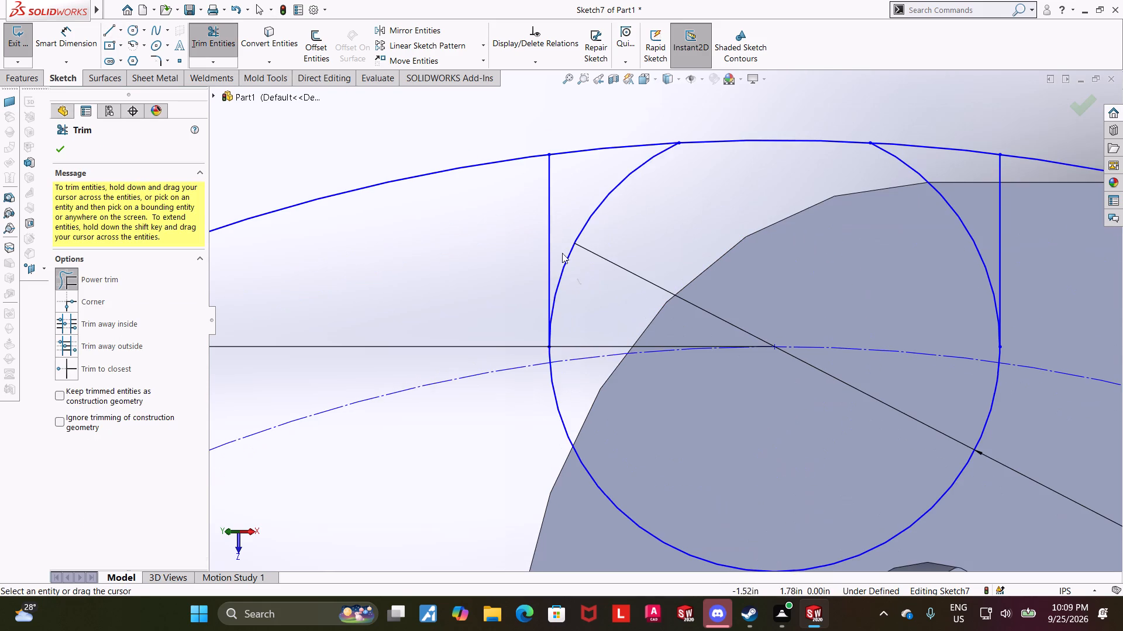
left_click_drag(562, 253, 558, 245)
left_click_drag(974, 199, 918, 220)
scroll(905, 227, "up", 6)
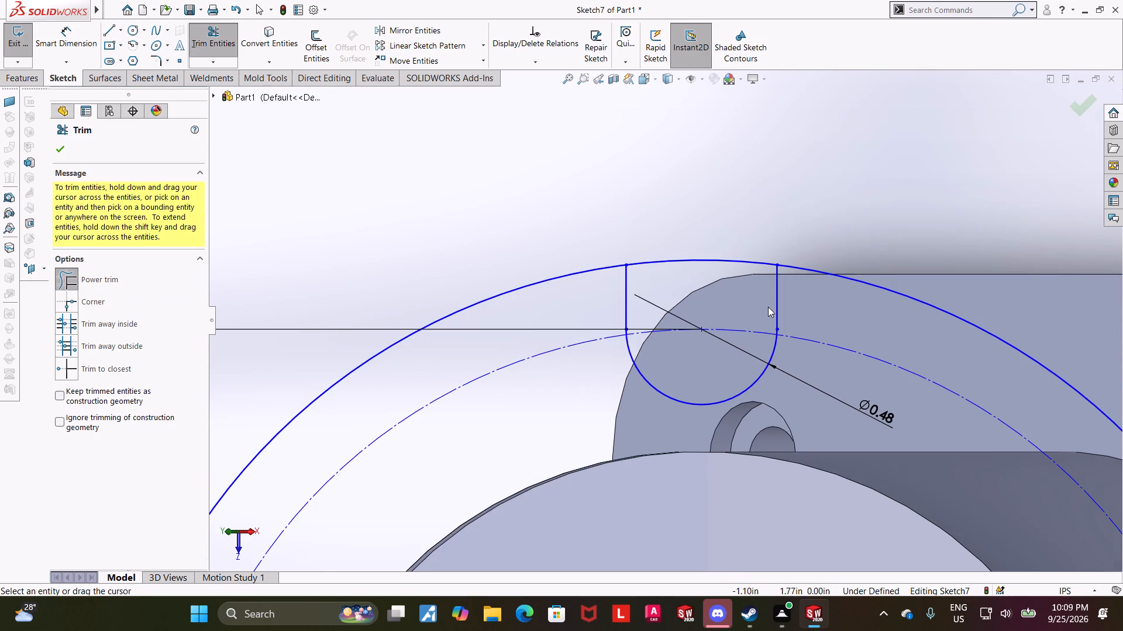
left_click_drag(726, 288, 712, 212)
scroll(731, 278, "up", 4)
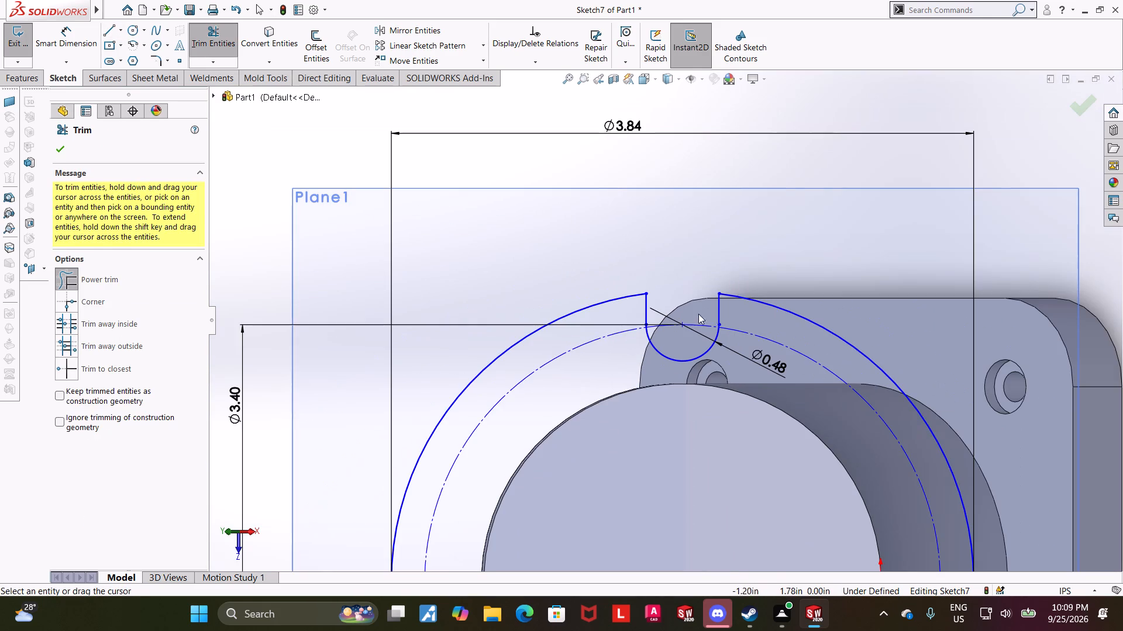
key("Escape")
scroll(690, 320, "down", 3)
key("Escape")
key("Escape")
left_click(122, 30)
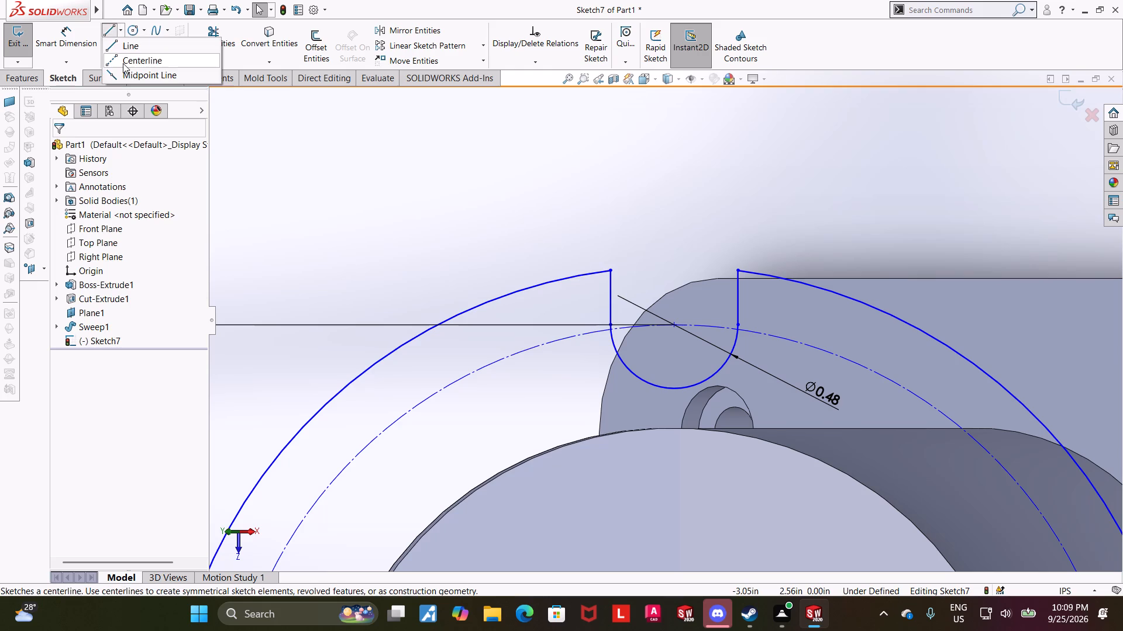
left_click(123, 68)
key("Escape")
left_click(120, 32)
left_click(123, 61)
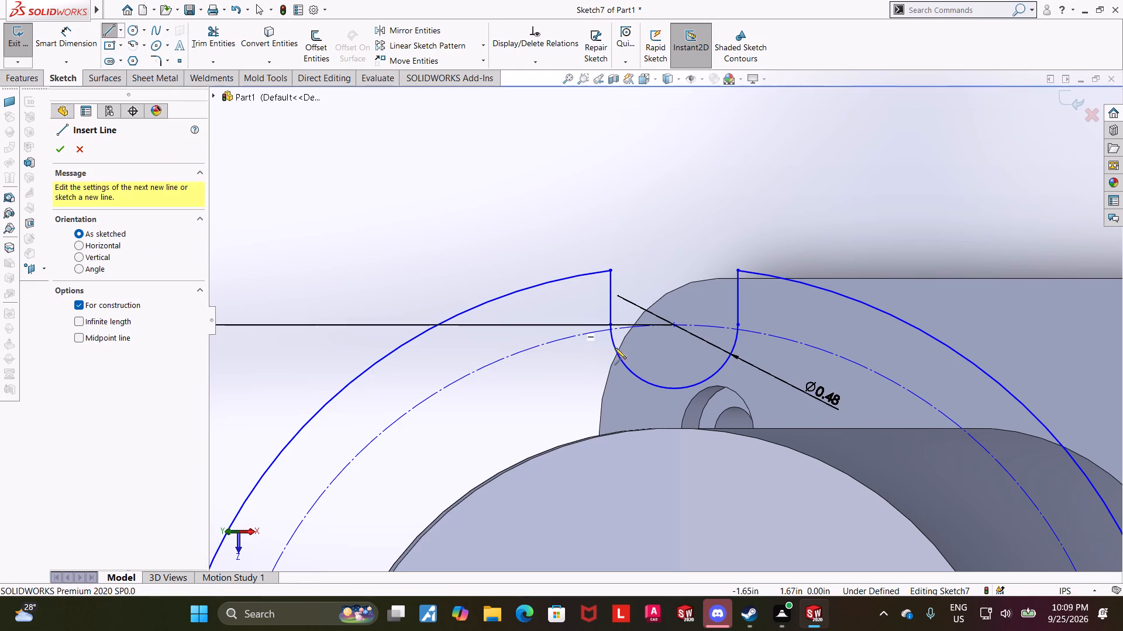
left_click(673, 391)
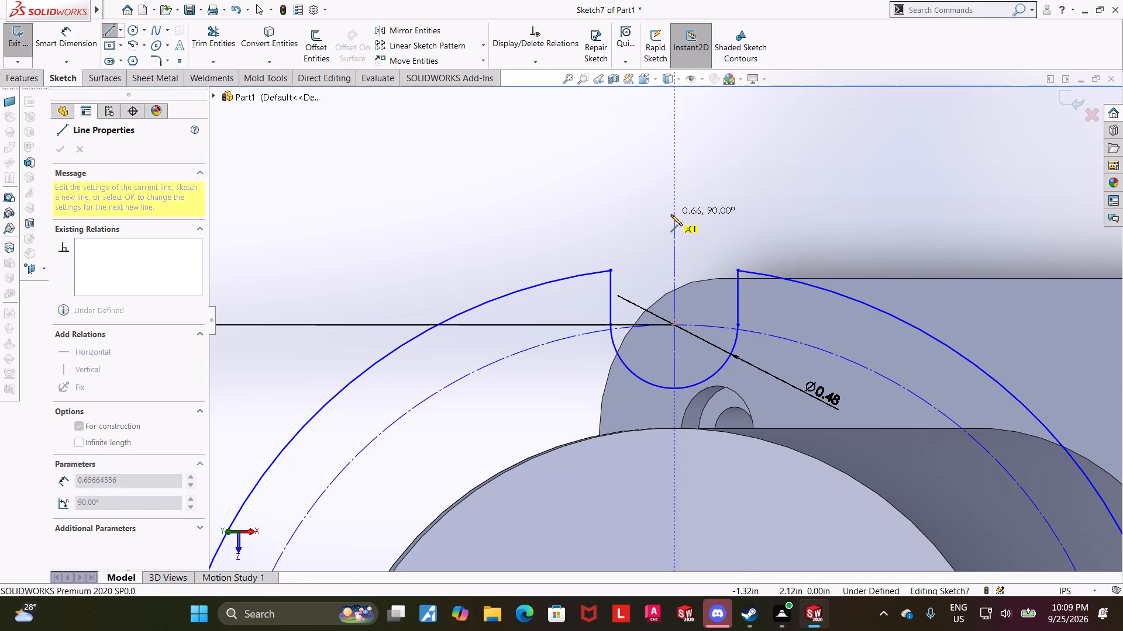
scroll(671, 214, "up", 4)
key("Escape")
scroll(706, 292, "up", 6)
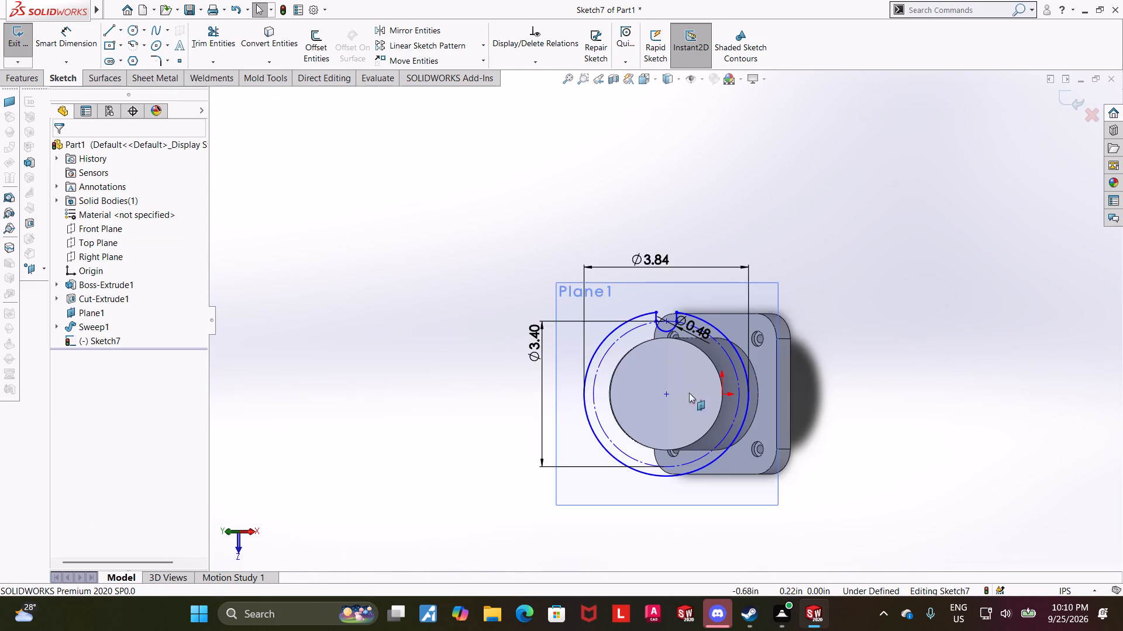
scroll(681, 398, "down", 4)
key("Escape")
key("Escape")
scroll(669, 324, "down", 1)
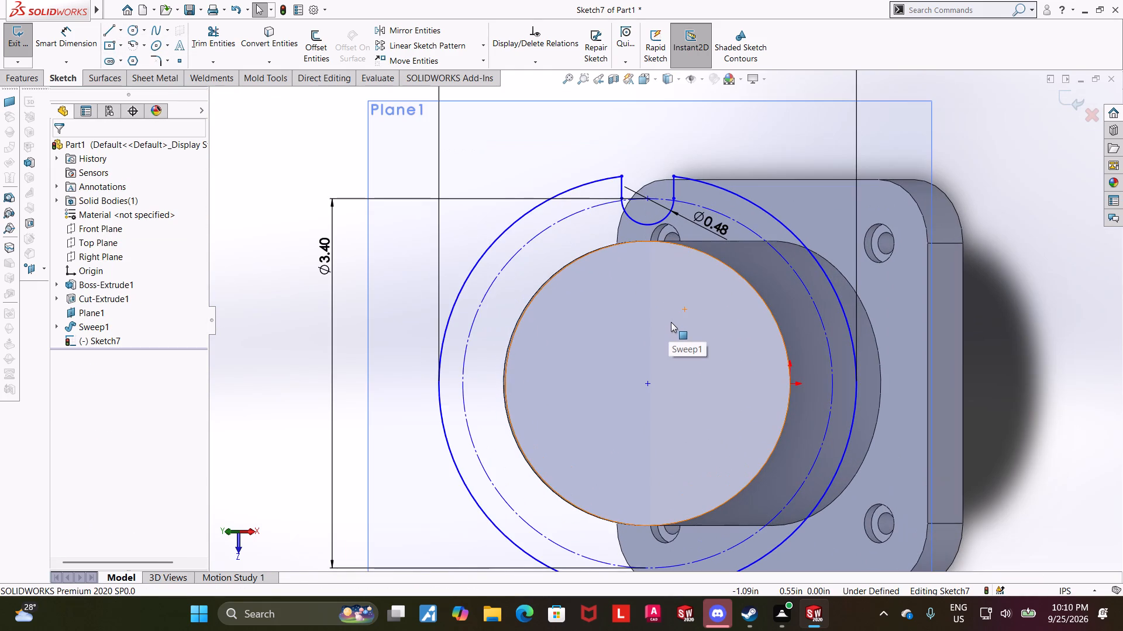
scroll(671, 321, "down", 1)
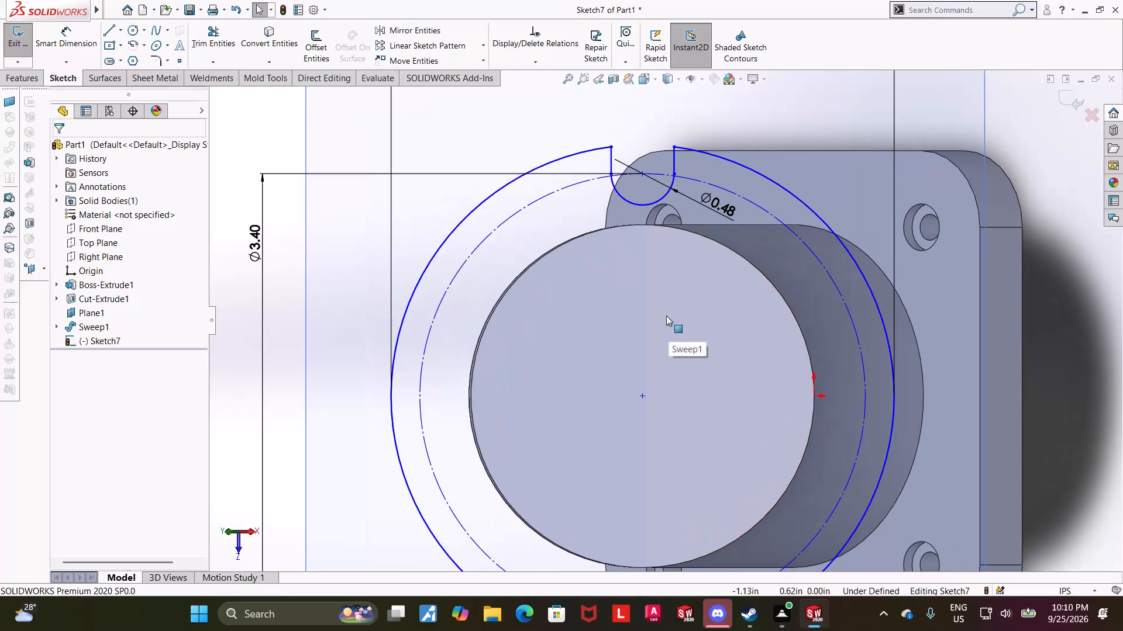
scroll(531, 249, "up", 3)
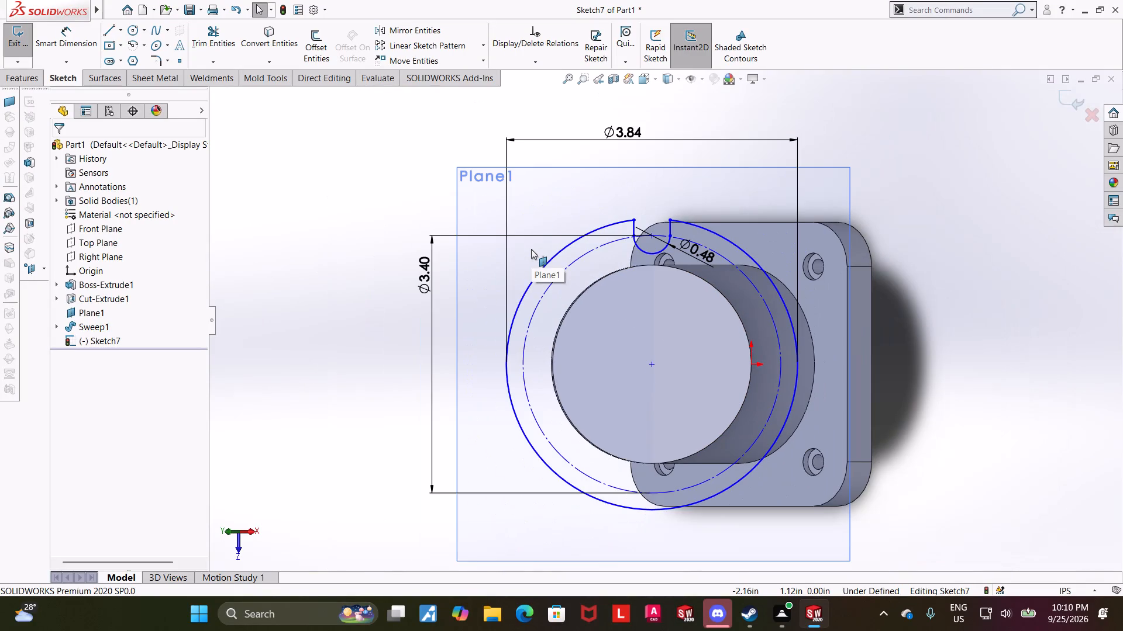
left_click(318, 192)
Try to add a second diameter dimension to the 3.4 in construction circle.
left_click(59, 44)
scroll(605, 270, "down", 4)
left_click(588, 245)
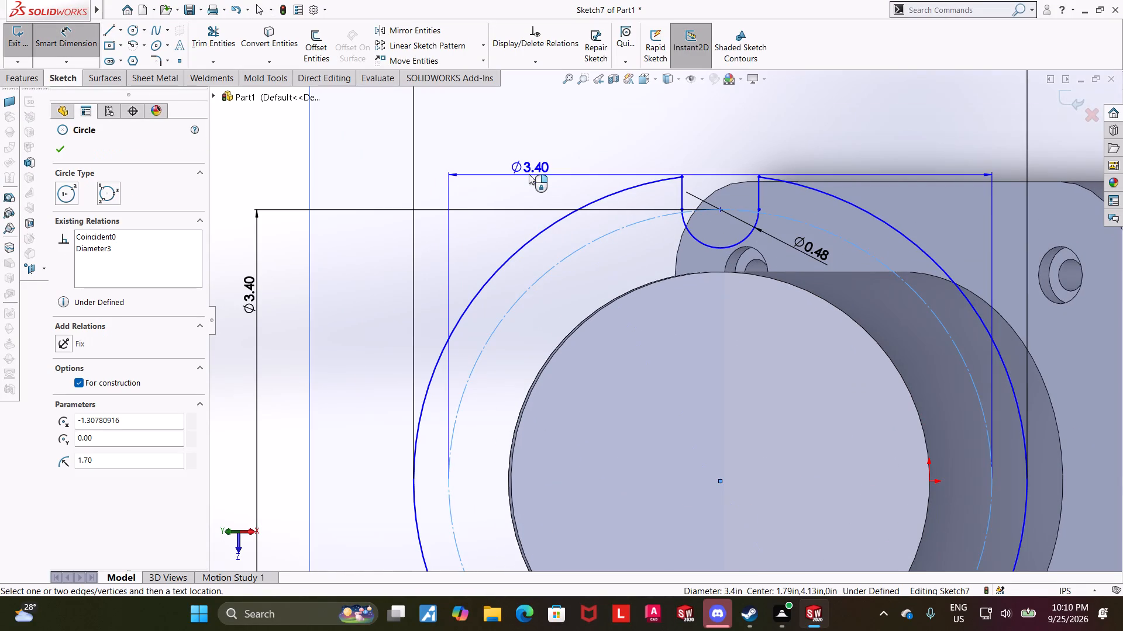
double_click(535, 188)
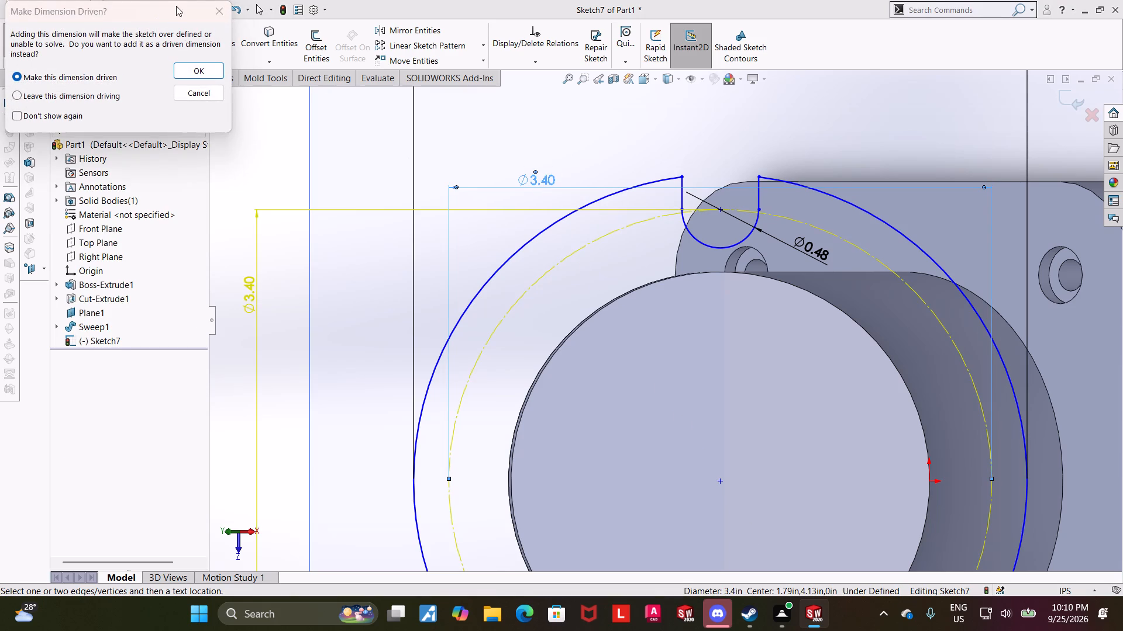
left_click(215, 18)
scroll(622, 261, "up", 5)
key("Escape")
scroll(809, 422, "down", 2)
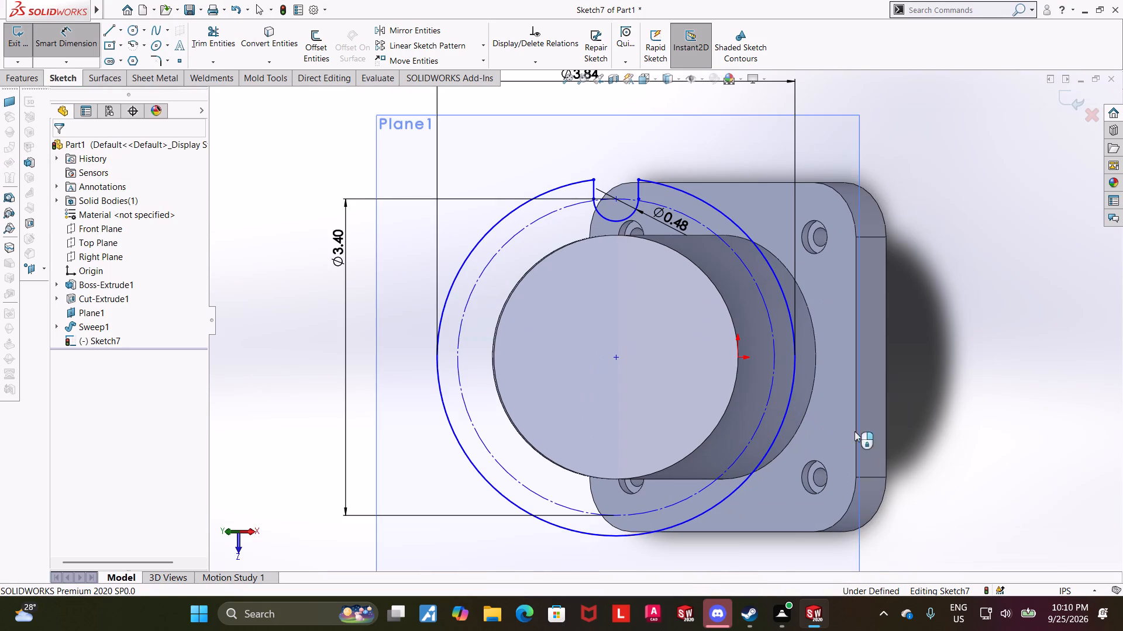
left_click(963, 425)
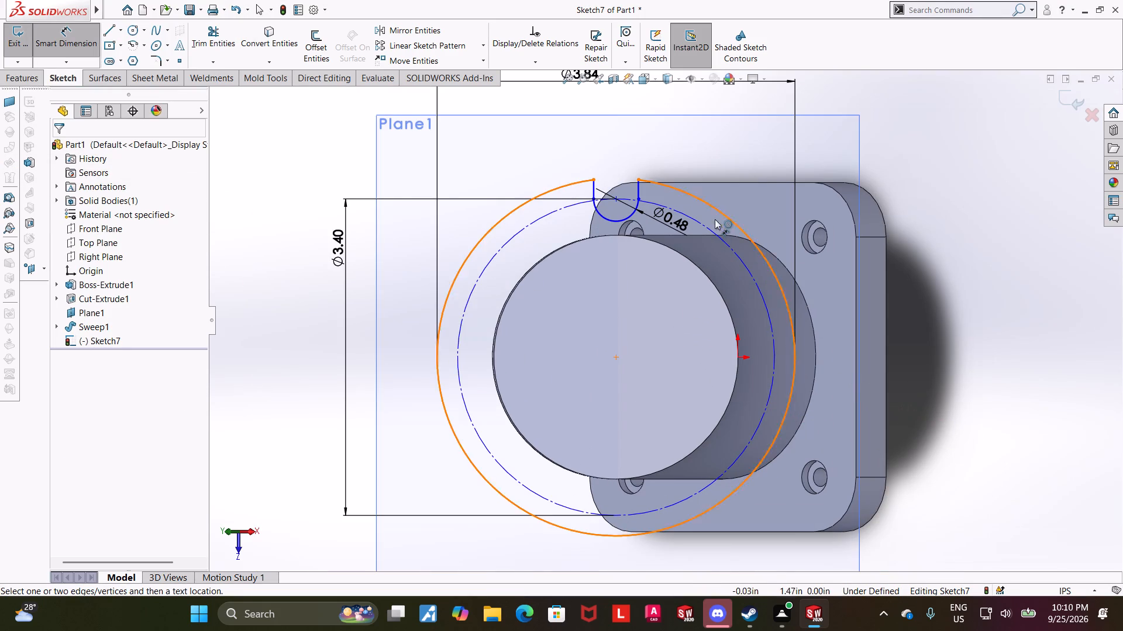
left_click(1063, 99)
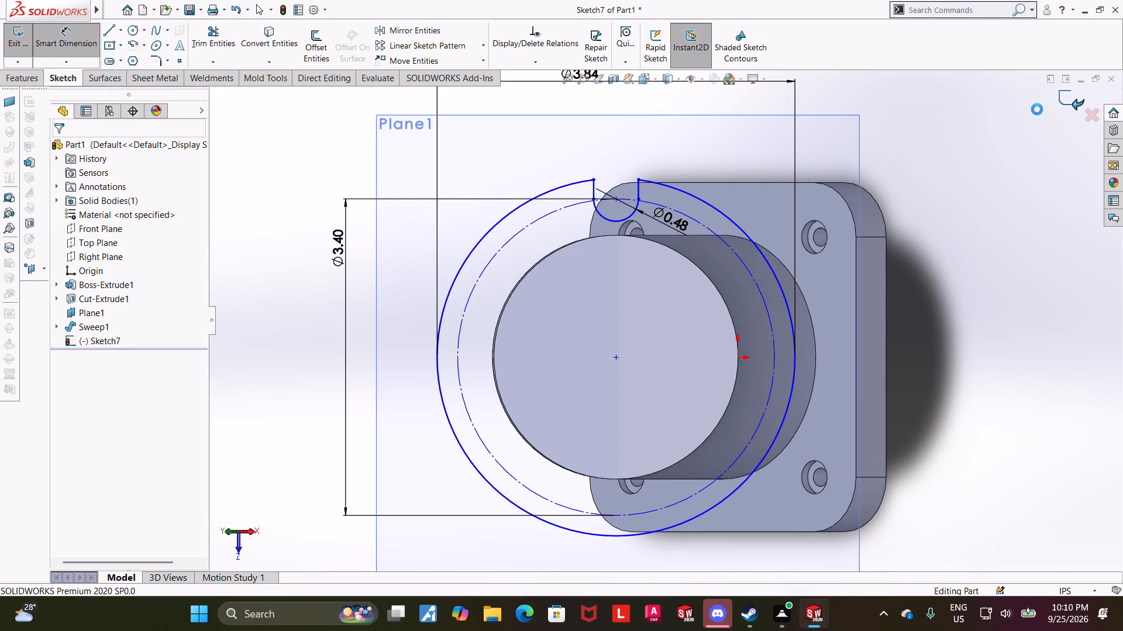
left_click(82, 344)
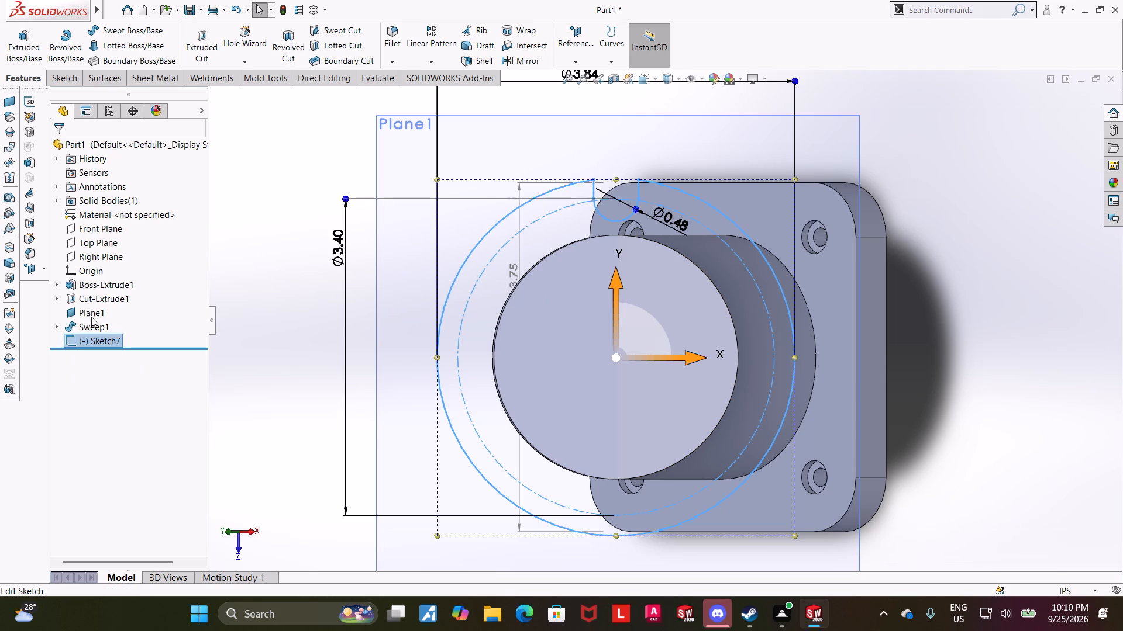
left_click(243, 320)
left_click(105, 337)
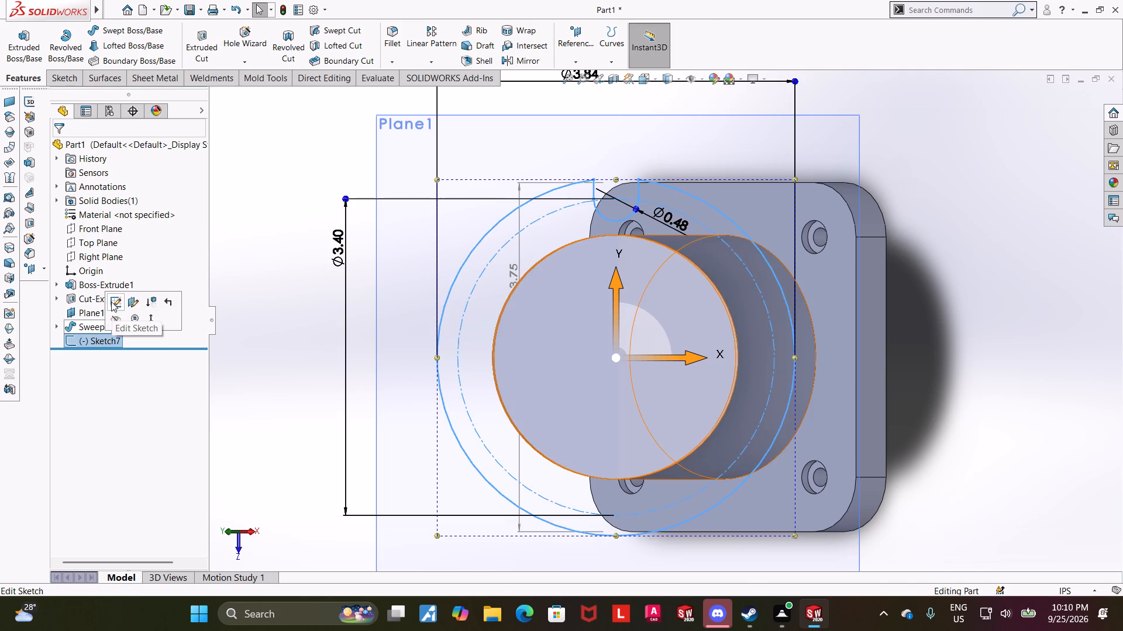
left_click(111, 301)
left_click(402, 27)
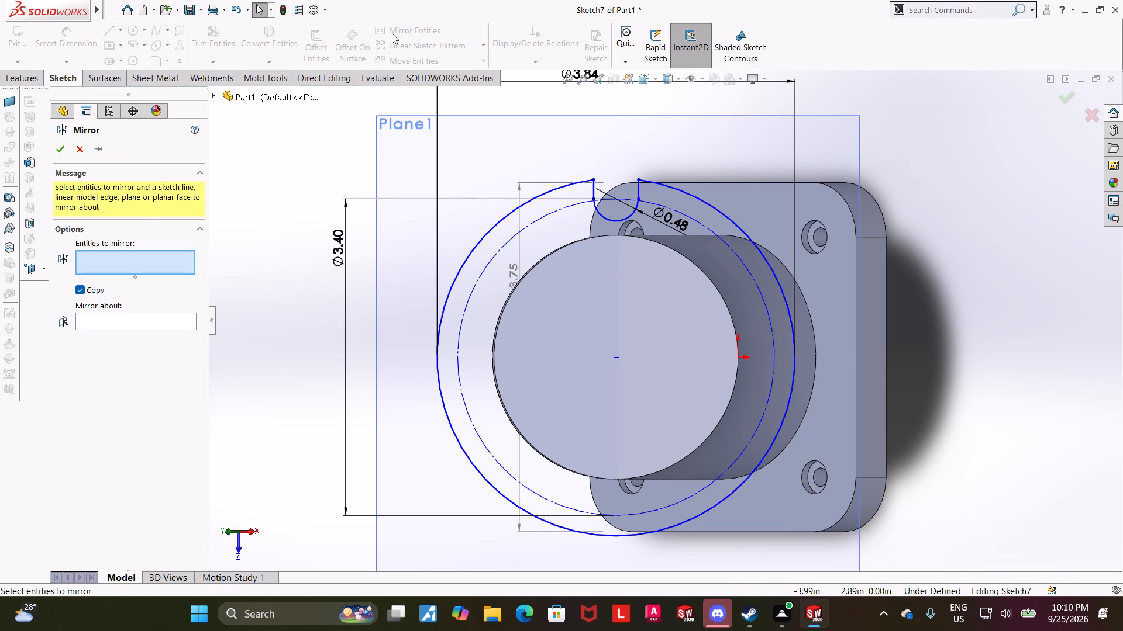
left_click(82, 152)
Circular-pattern the U-shaped slot's two lines and arc into 4 equally spaced instances over 360° about the flange circle's centre.
left_click(481, 48)
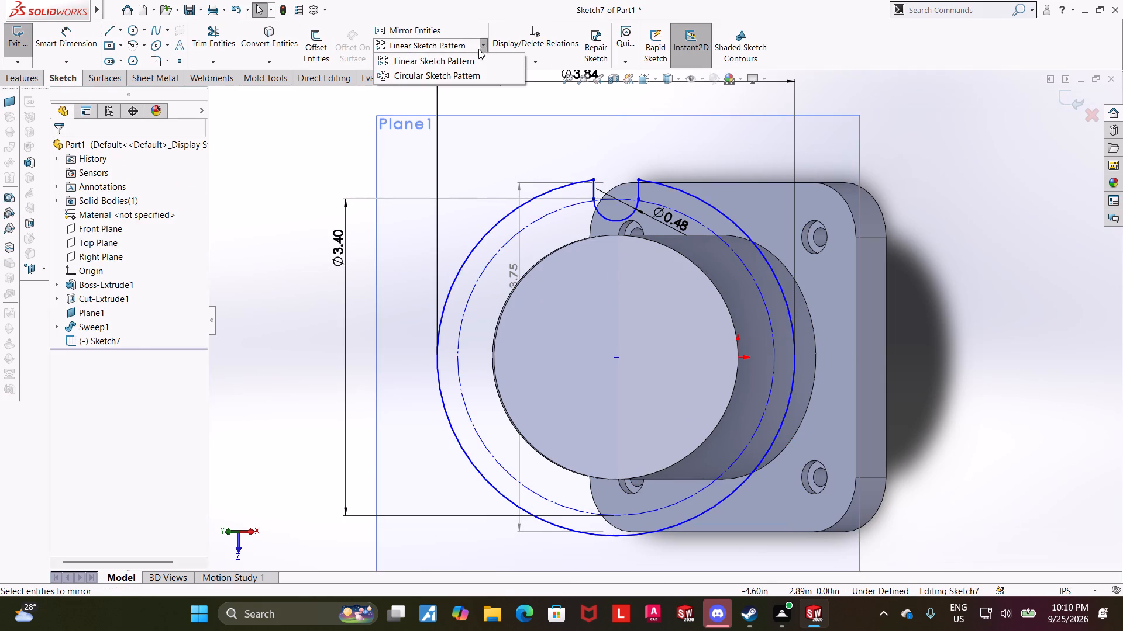
left_click(441, 74)
left_click(592, 190)
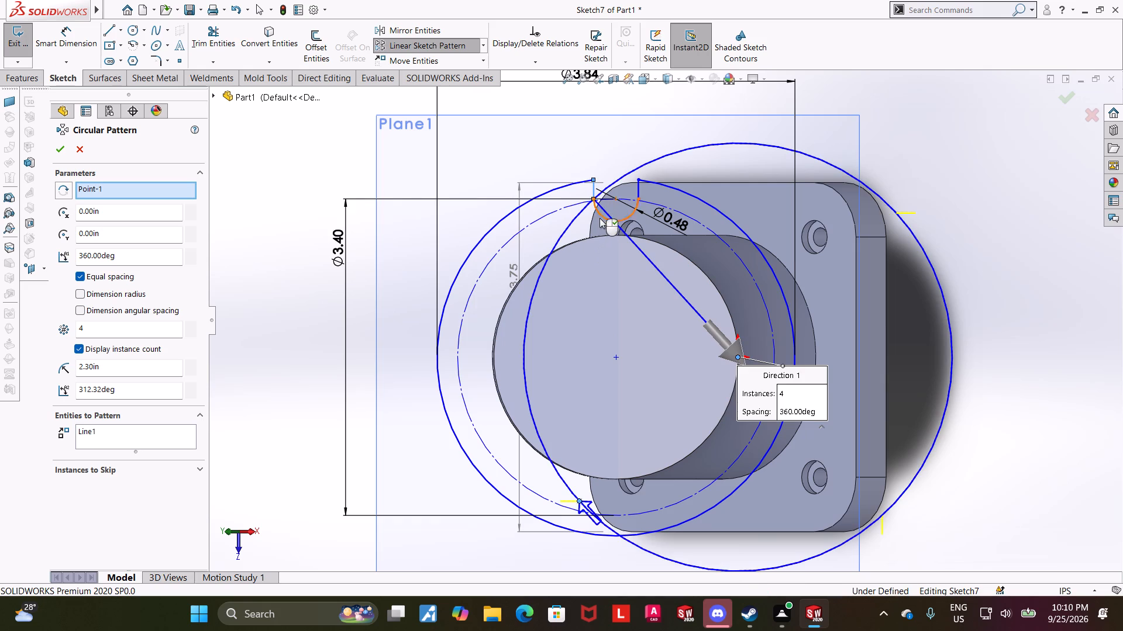
right_click(116, 192)
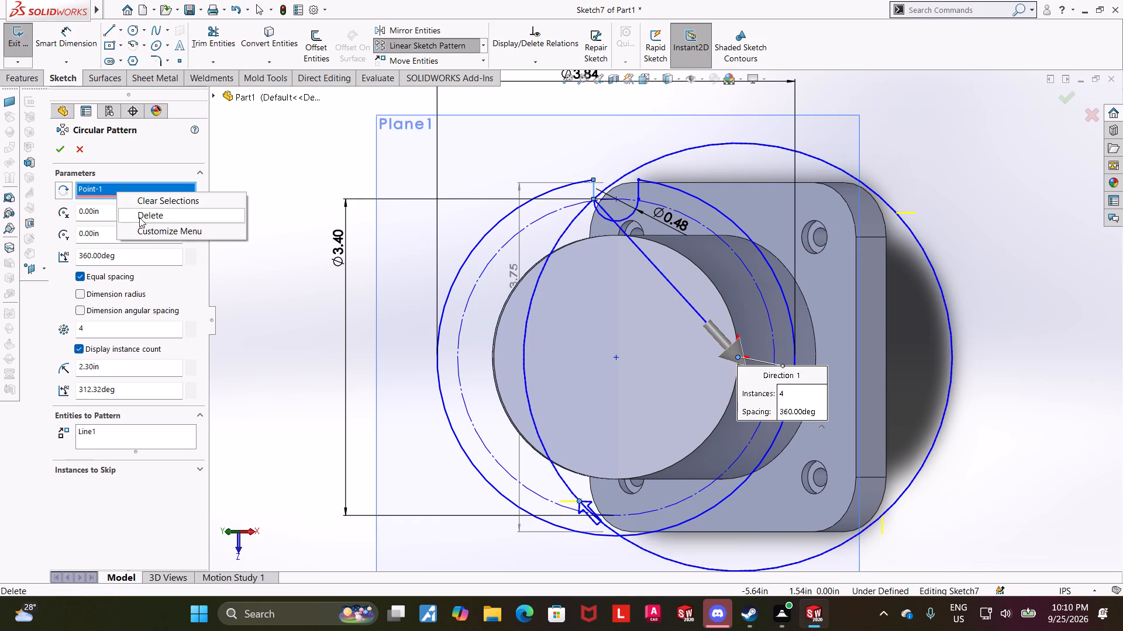
left_click(139, 217)
left_click(618, 357)
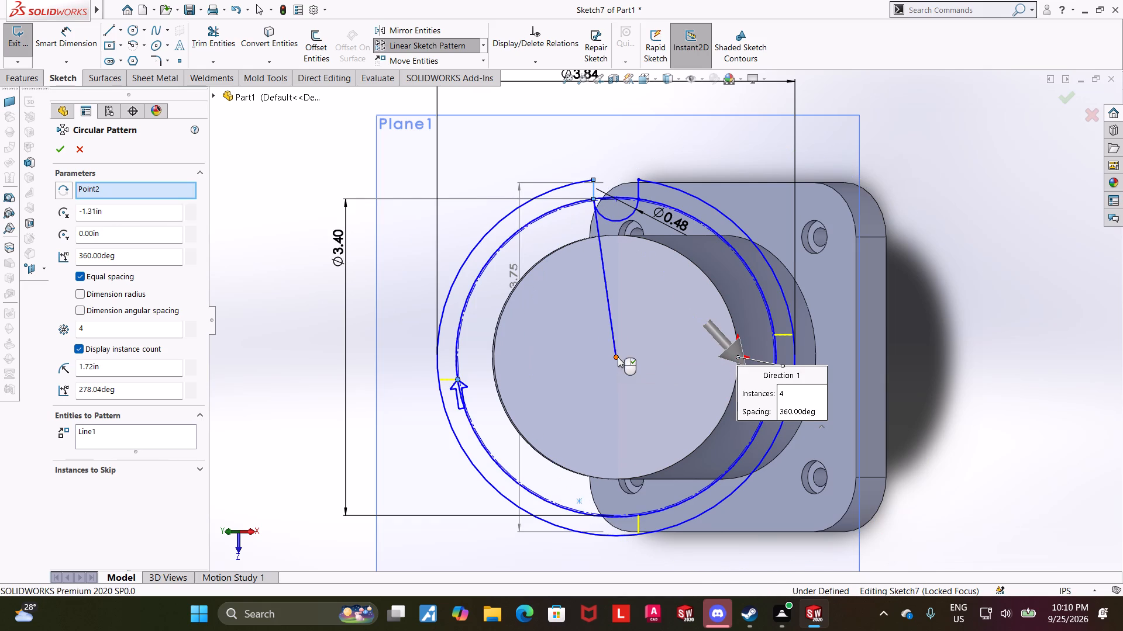
scroll(628, 270, "down", 1)
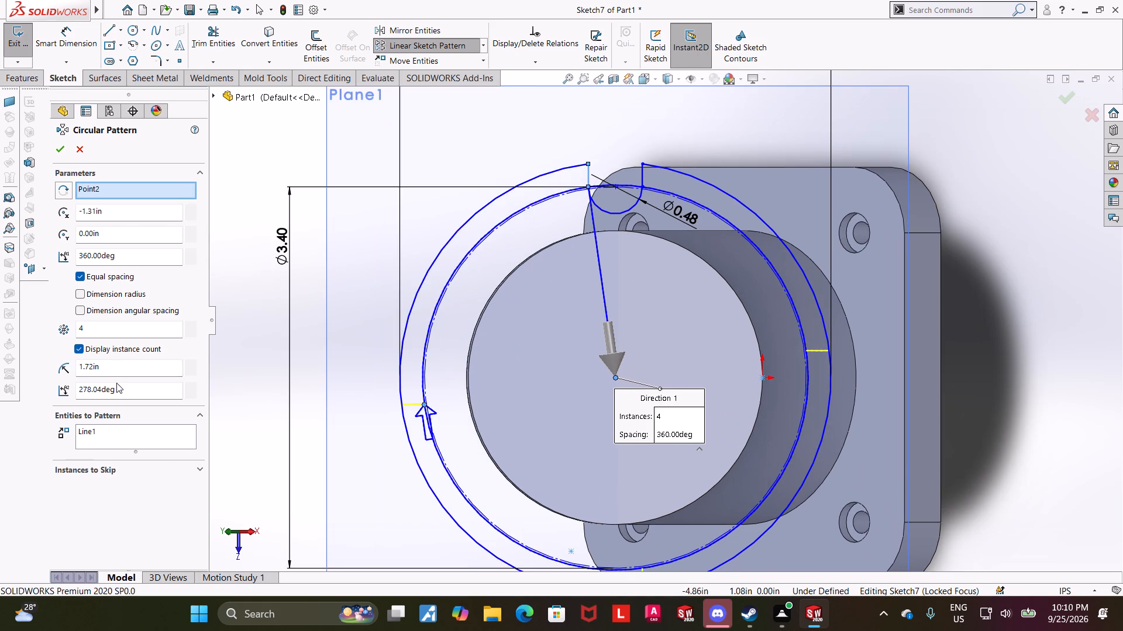
right_click(105, 434)
left_click(133, 456)
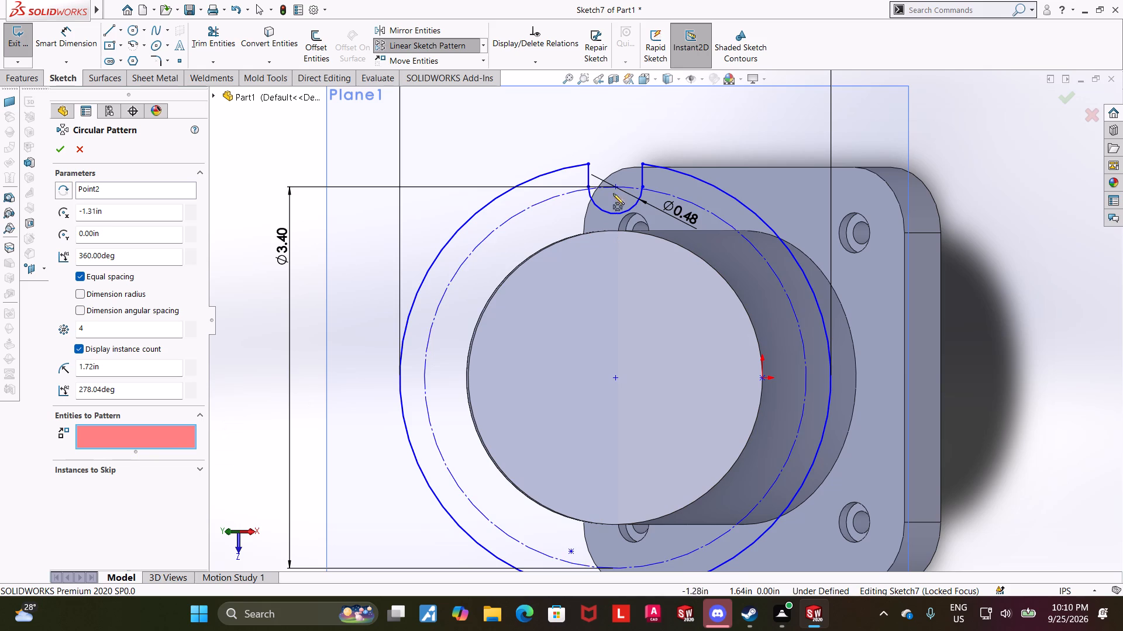
left_click(590, 178)
left_click(618, 214)
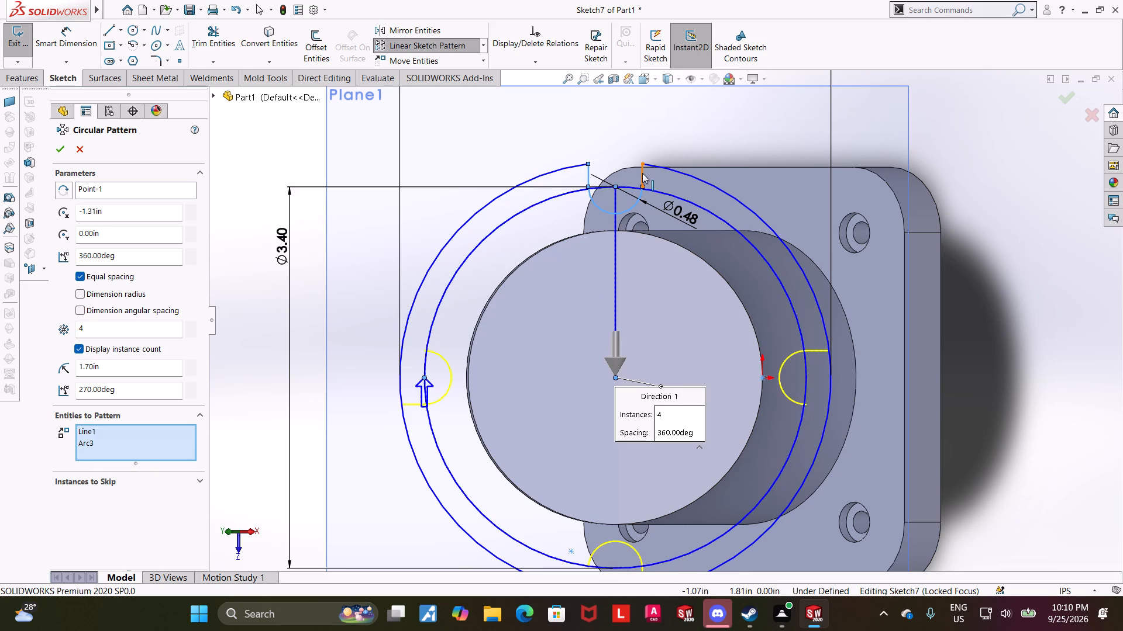
left_click(642, 173)
scroll(668, 236, "up", 4)
scroll(694, 387, "down", 2)
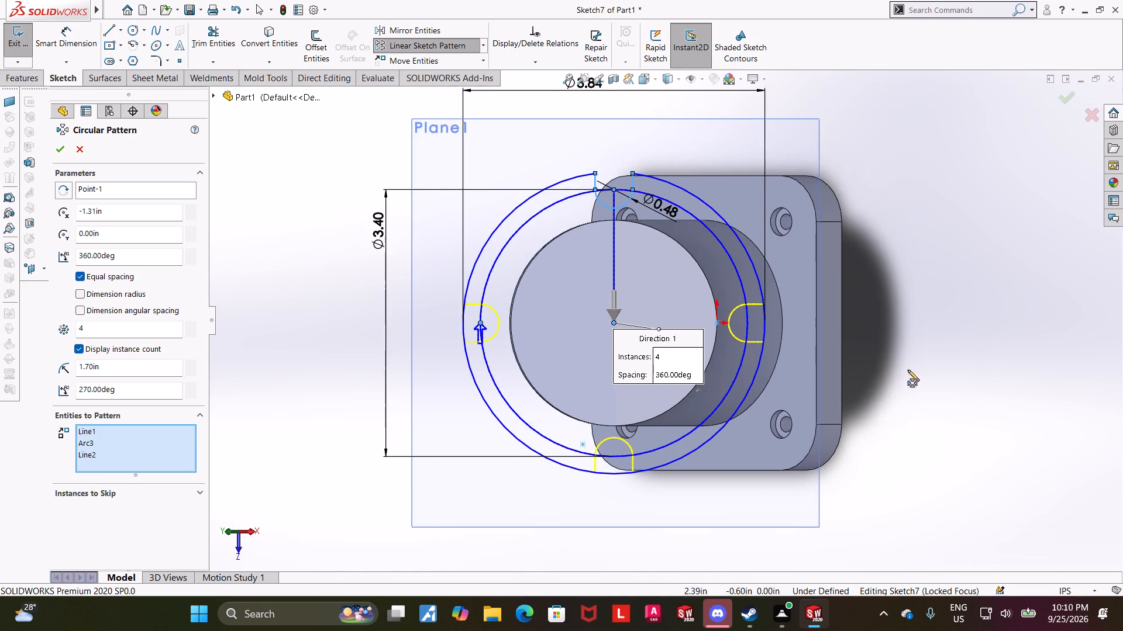
middle_click_drag(908, 370, 918, 369)
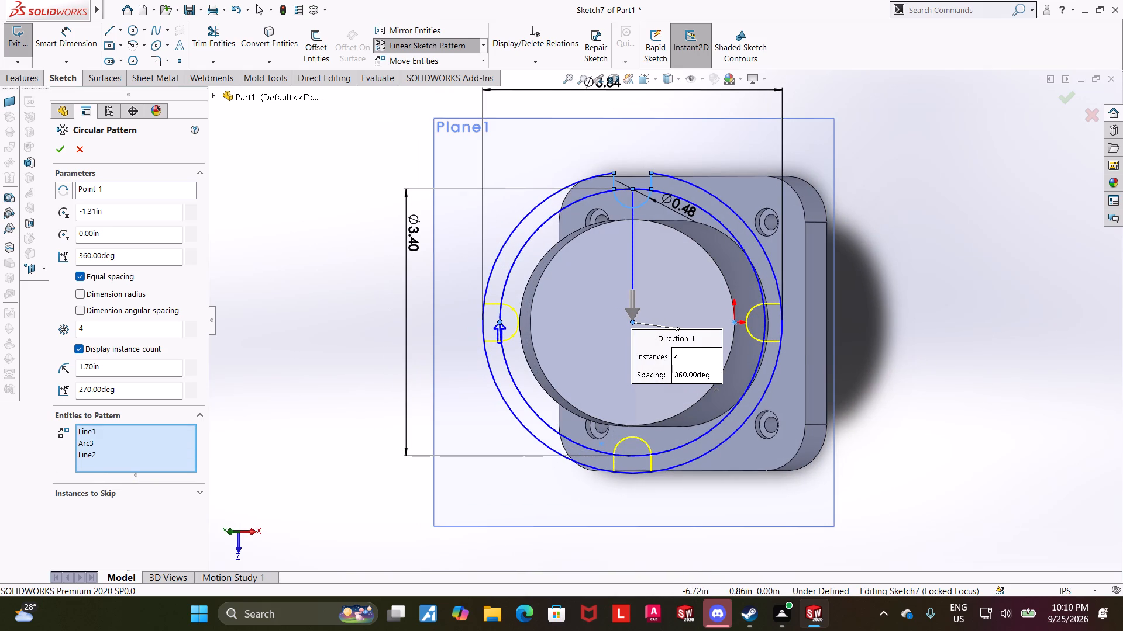
left_click(62, 146)
left_click(928, 306)
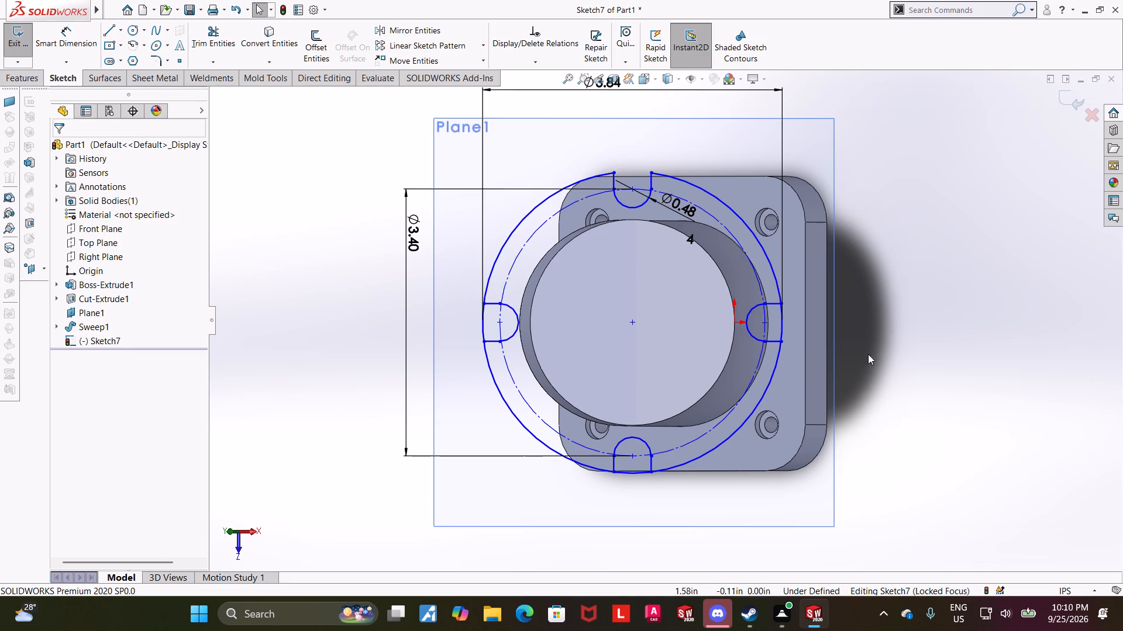
Trim the 3.84 in circle's segments across the three patterned slots so that each slot opens to the outside.
middle_click_drag(867, 366, 860, 367)
scroll(558, 357, "down", 3)
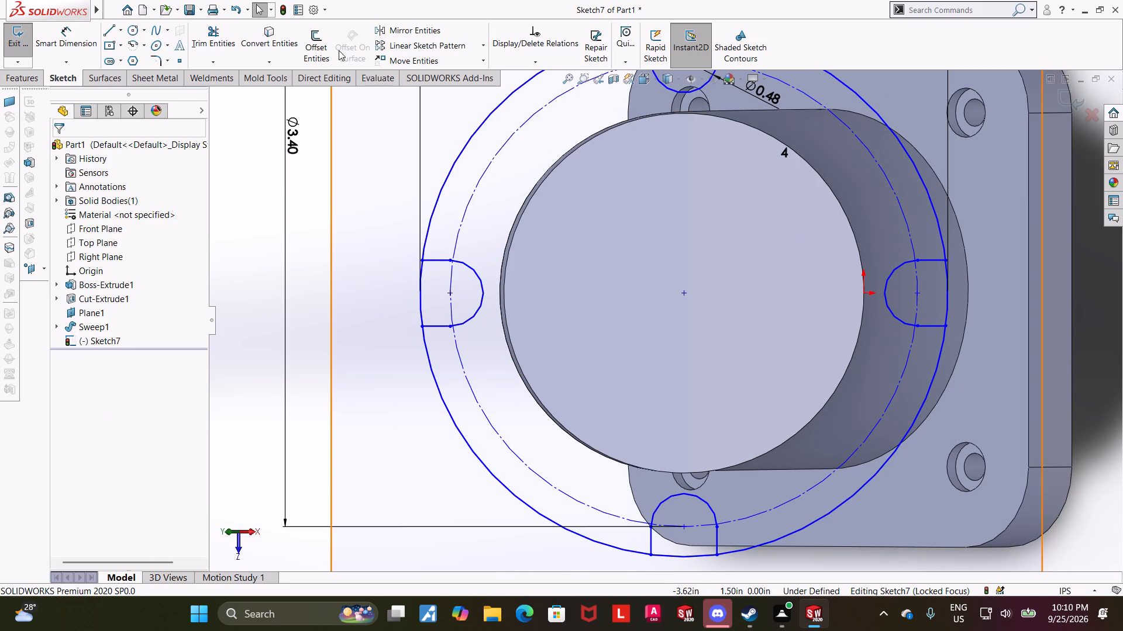
left_click(208, 40)
scroll(453, 291, "down", 3)
left_click_drag(450, 291, 399, 300)
scroll(419, 308, "up", 7)
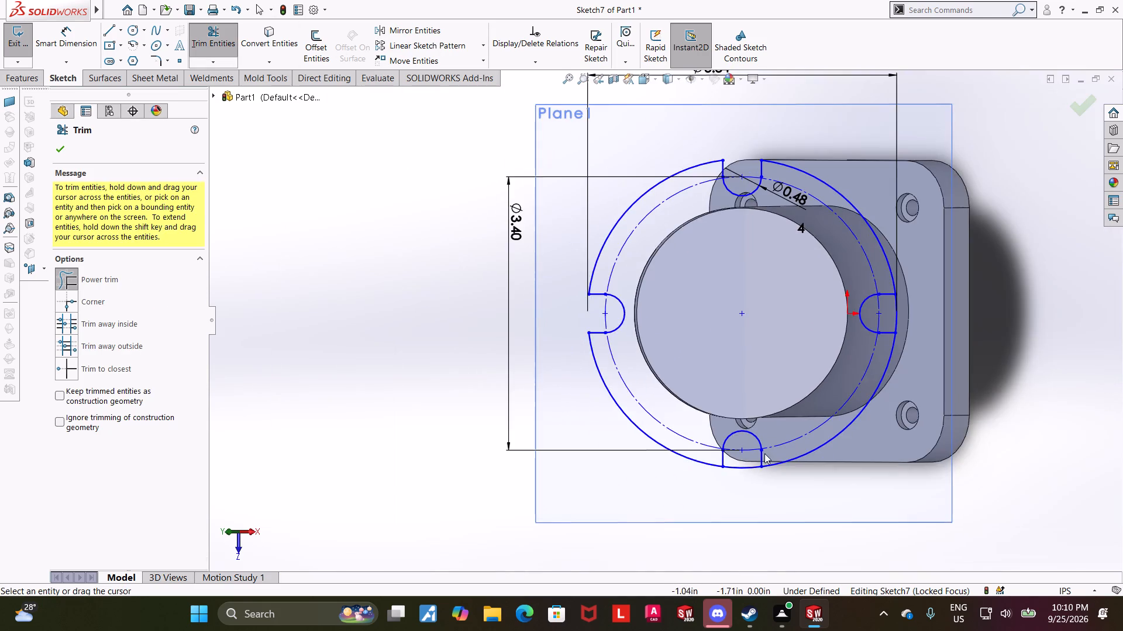
scroll(764, 457, "down", 5)
left_click_drag(677, 413, 681, 447)
scroll(697, 435, "up", 7)
scroll(736, 247, "down", 4)
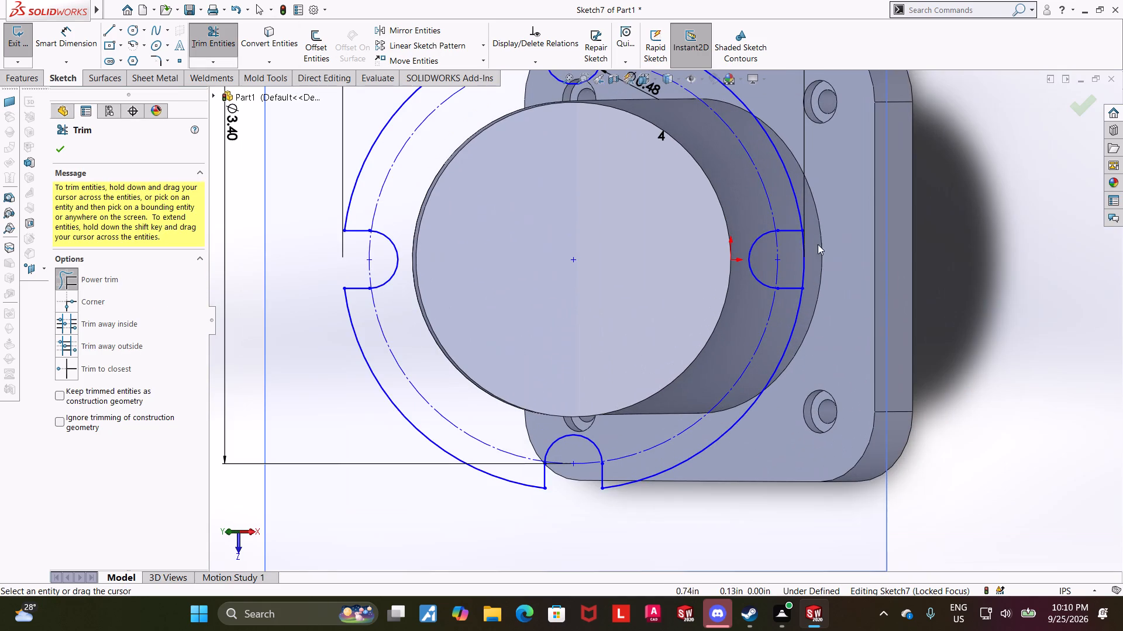
left_click_drag(790, 258, 826, 256)
scroll(829, 257, "up", 6)
scroll(802, 269, "down", 3)
left_click(839, 302)
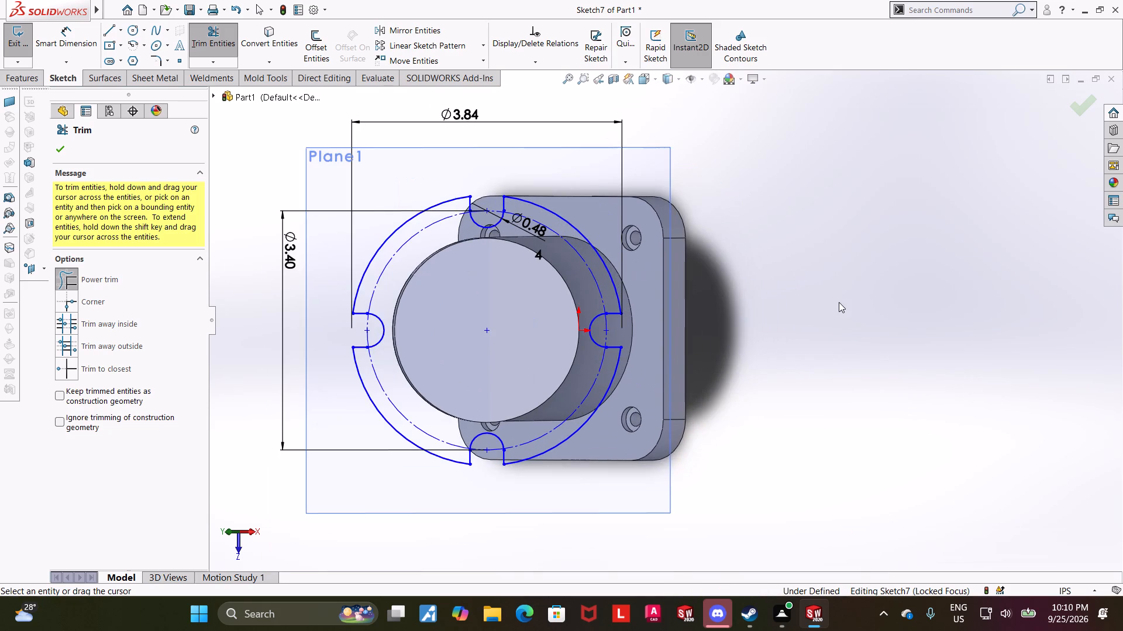
middle_click_drag(839, 301, 867, 278)
middle_click_drag(871, 271, 856, 272)
left_click(766, 275)
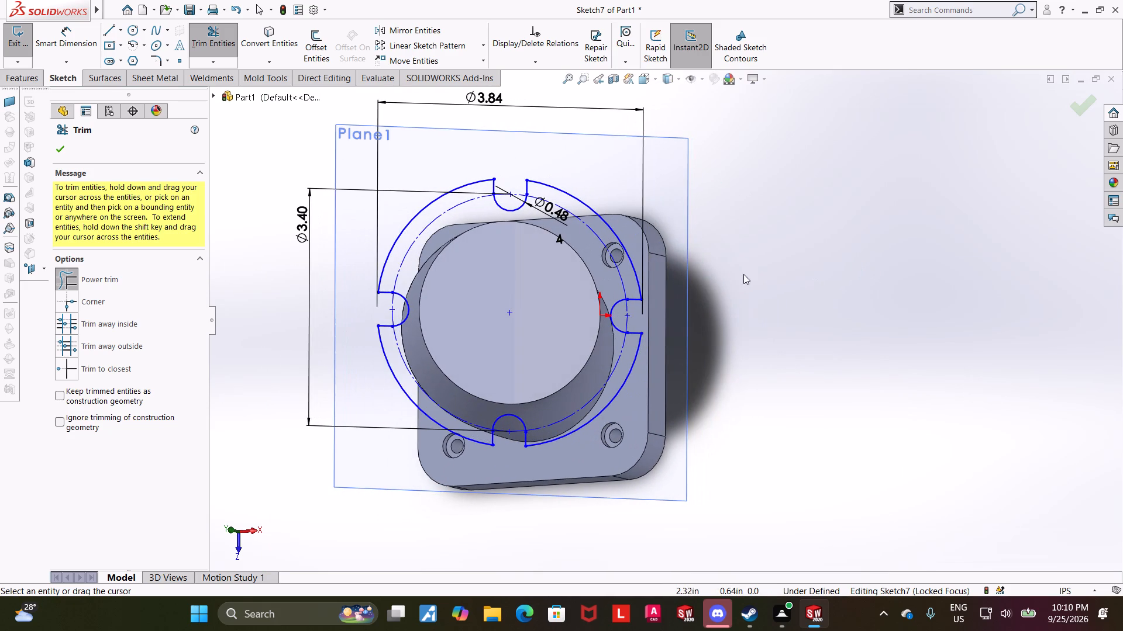
left_click(63, 147)
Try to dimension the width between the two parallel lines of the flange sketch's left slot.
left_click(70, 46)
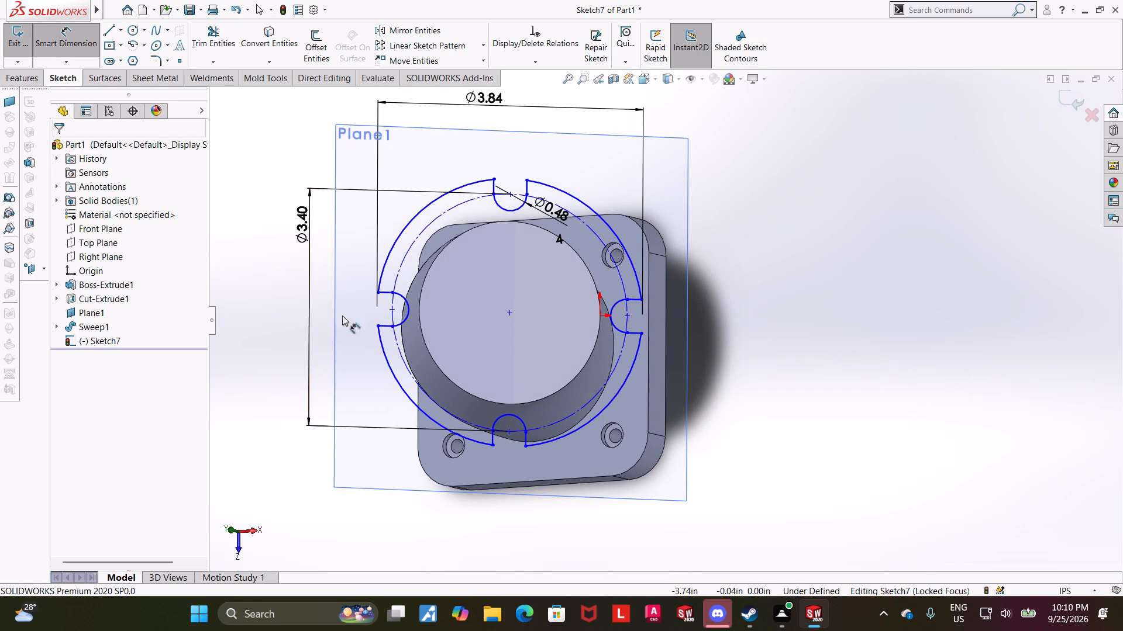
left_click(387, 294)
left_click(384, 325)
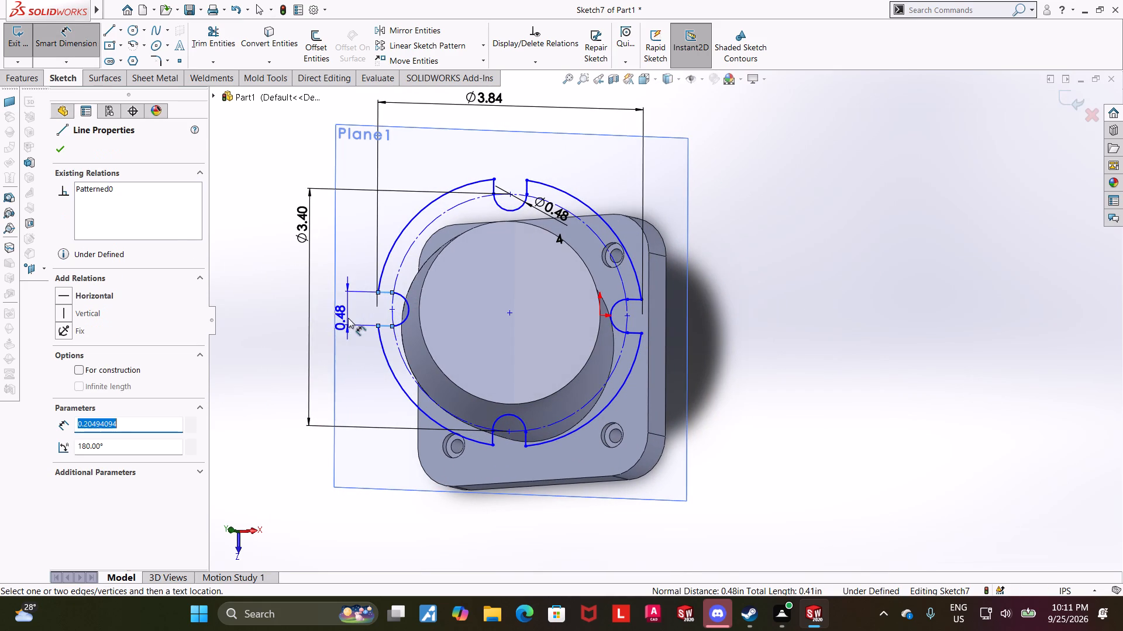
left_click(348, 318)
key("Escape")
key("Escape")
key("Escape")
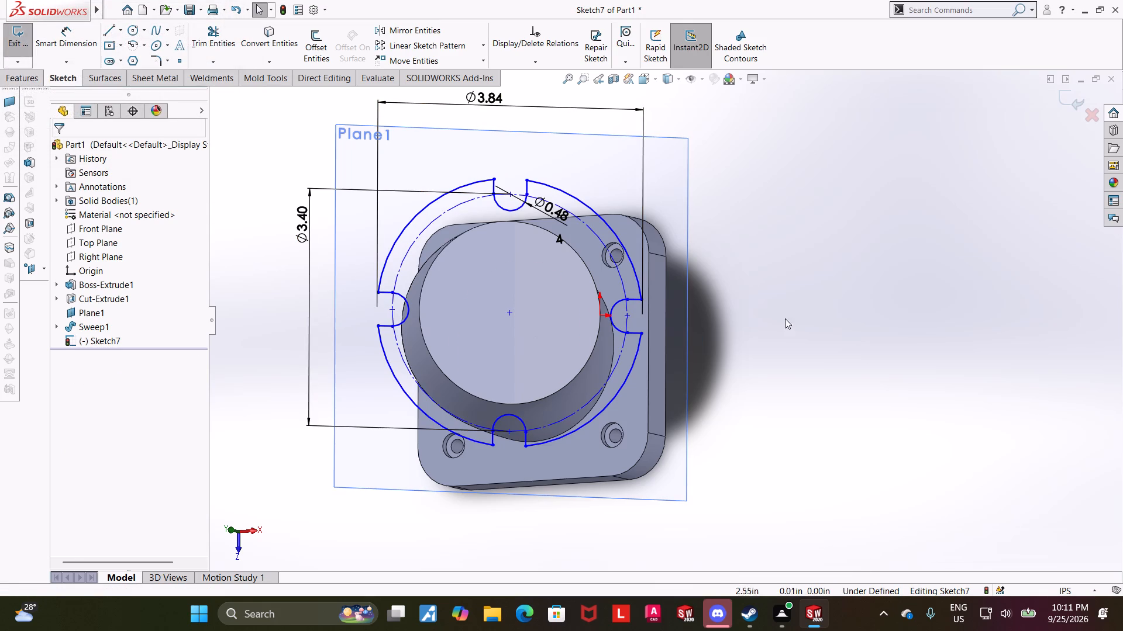
Make the flange's outer arc concentric with the swept body's circular end edge and close the sketch.
left_click(792, 317)
left_click(440, 252)
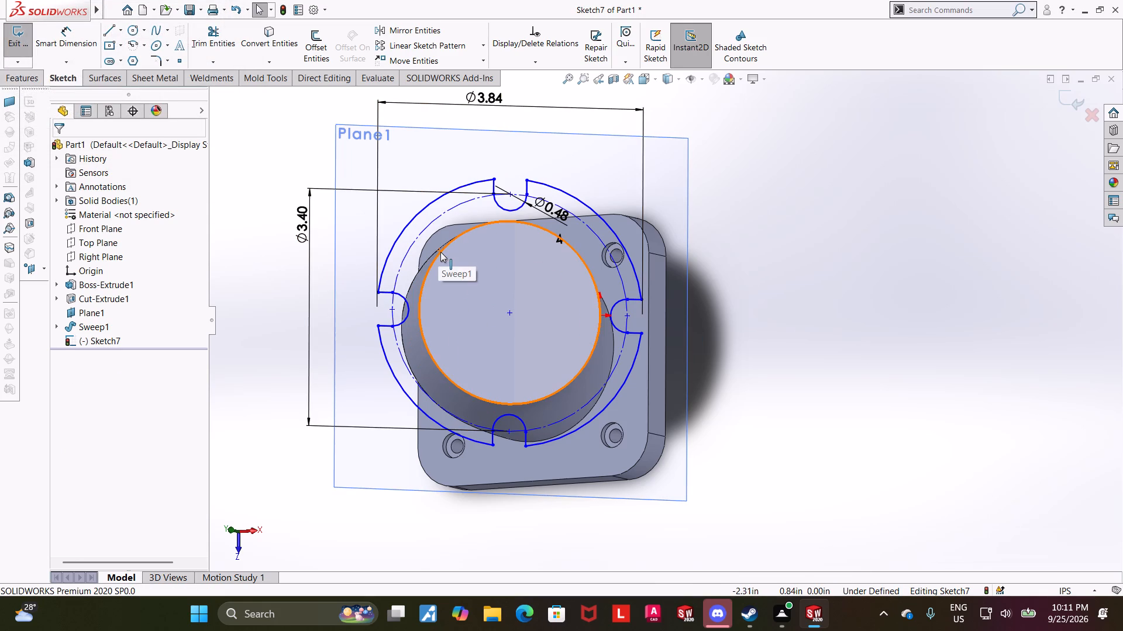
left_click(398, 238, "ctrl")
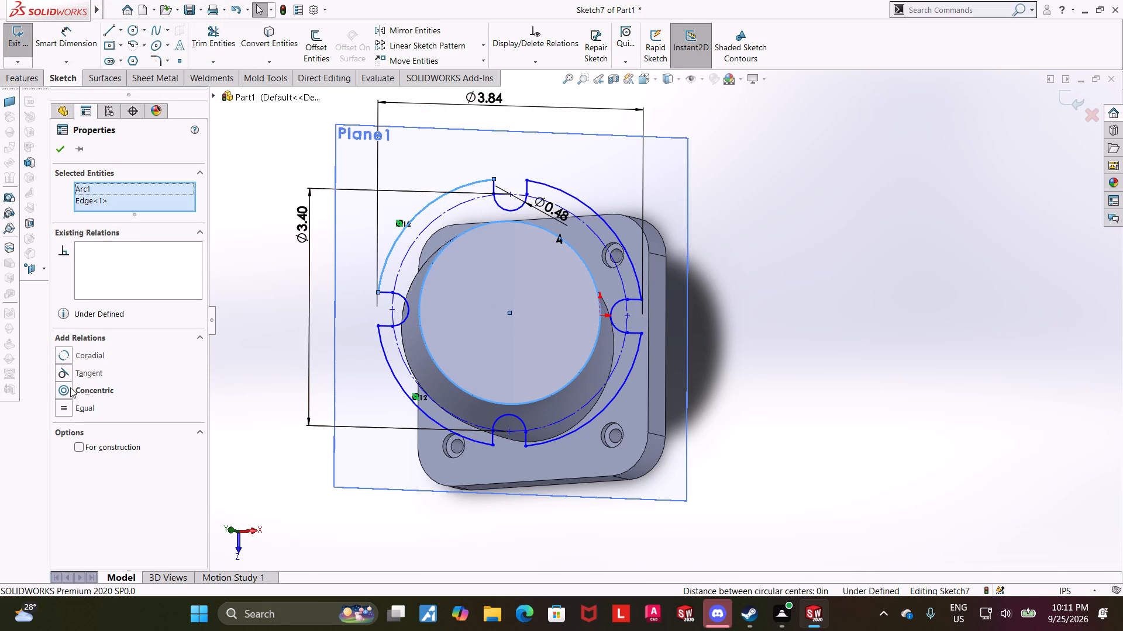
left_click(66, 388)
left_click(59, 147)
left_click(803, 273)
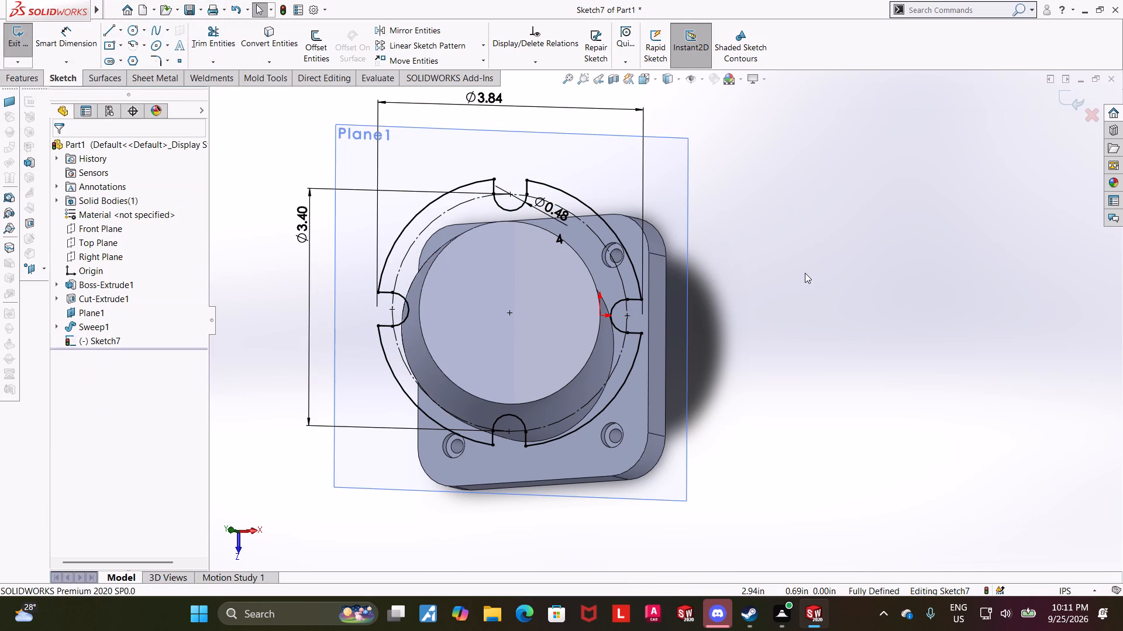
middle_click_drag(784, 264, 777, 265)
middle_click_drag(777, 264, 783, 264)
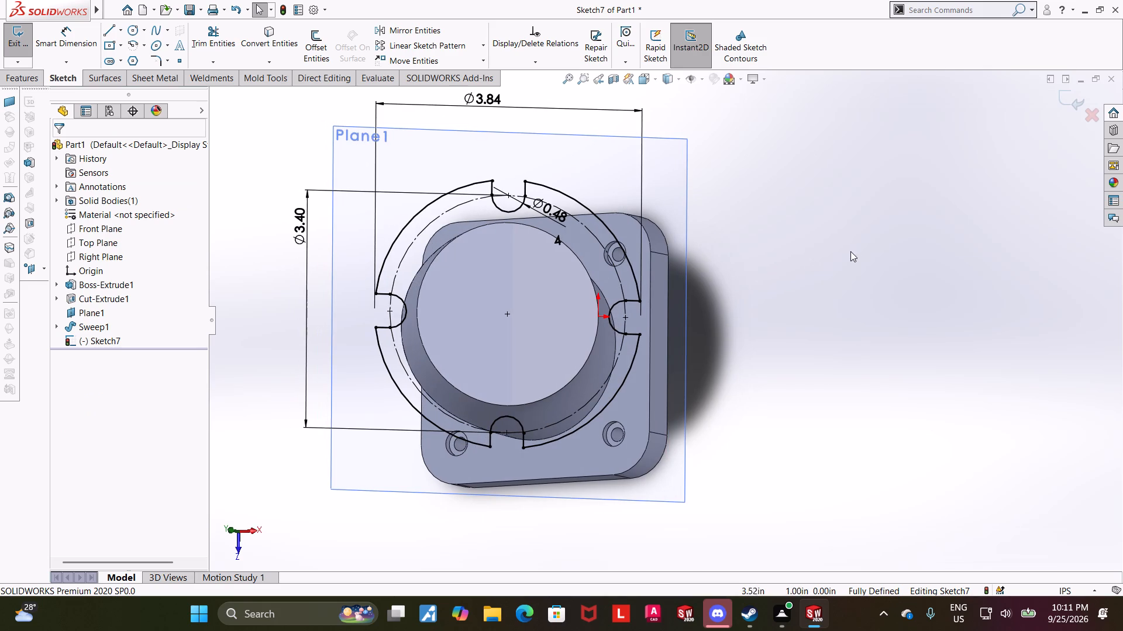
left_click(852, 250)
left_click(1073, 100)
Extrude the slotted flange sketch as a blind boss 0.5 in deep, merged with the swept body.
middle_click_drag(795, 269, 812, 243)
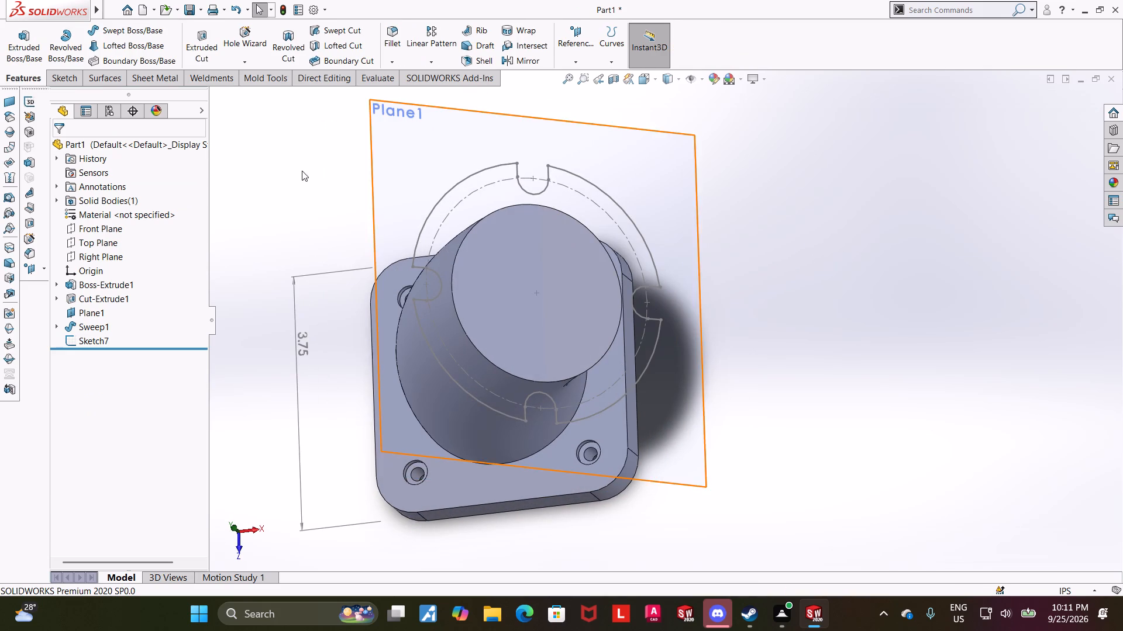
left_click(35, 46)
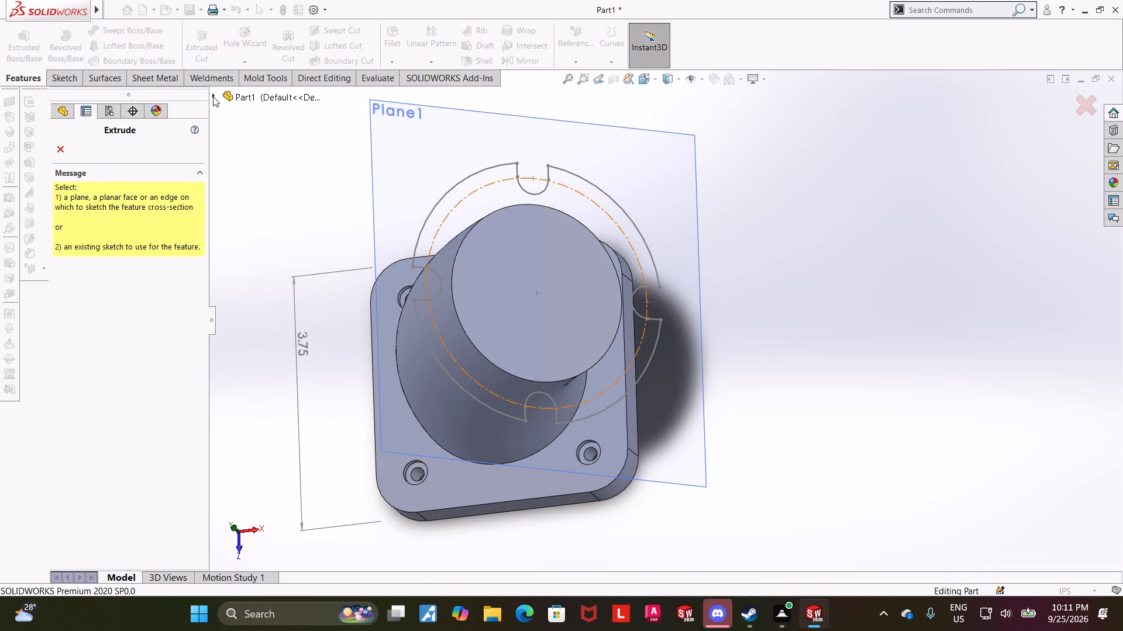
left_click(213, 96)
left_click(248, 296)
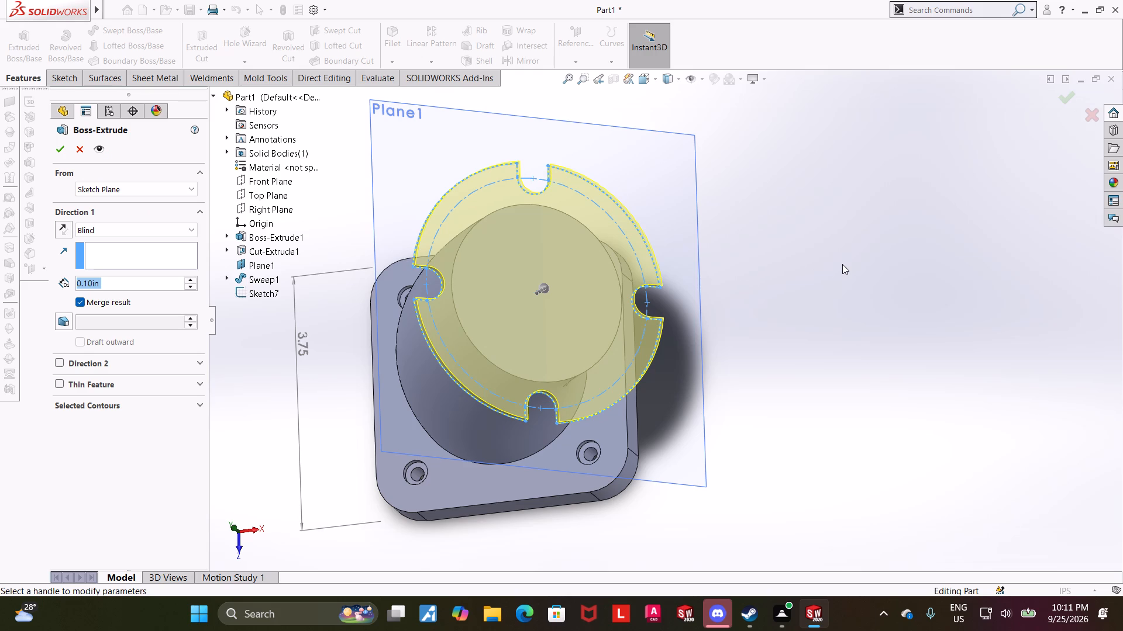
type("0.5")
key("Return")
left_click(64, 144)
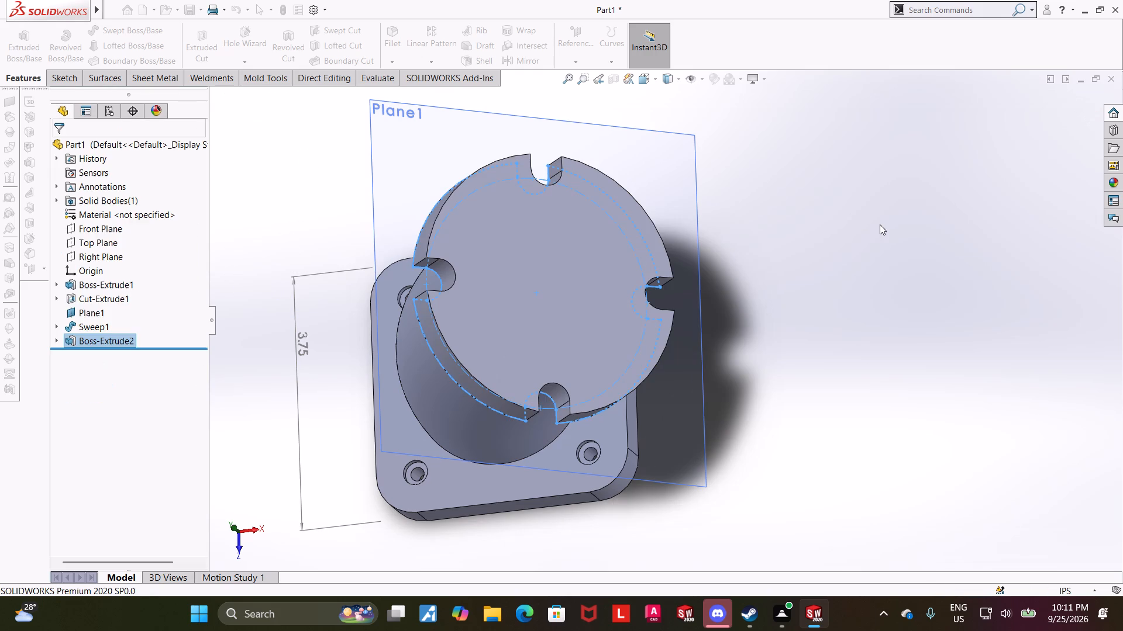
left_click(872, 227)
Examine the elbow with its new flange and the sweep's 45° arc path sketch, including a straight-on view of that sketch.
middle_click_drag(784, 319, 793, 181)
scroll(785, 197, "up", 5)
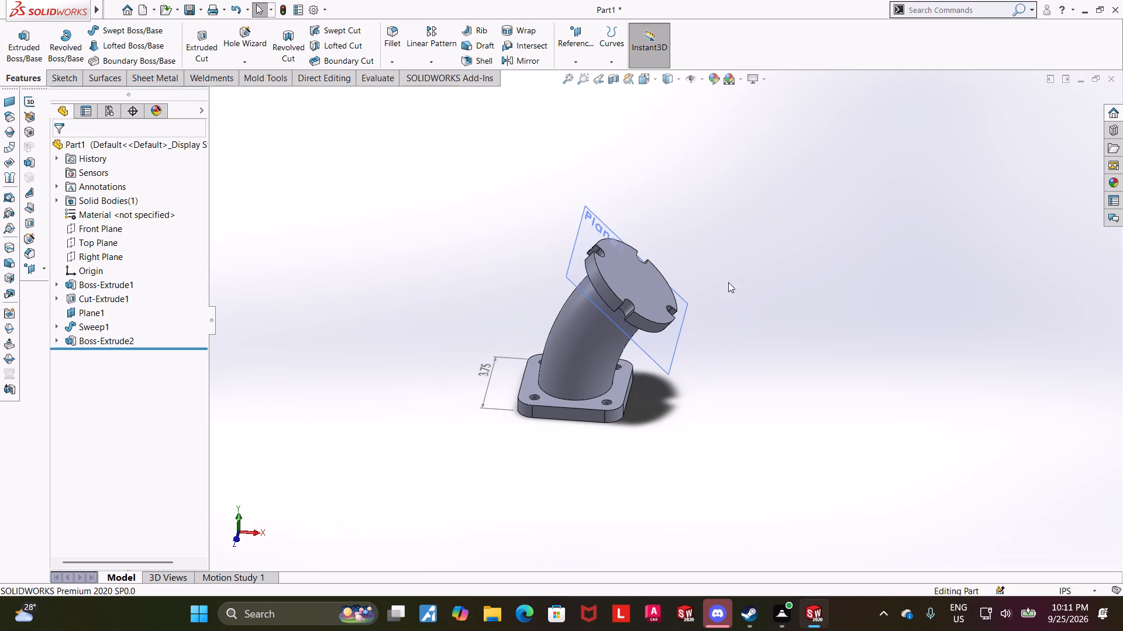
middle_click_drag(715, 296, 732, 275)
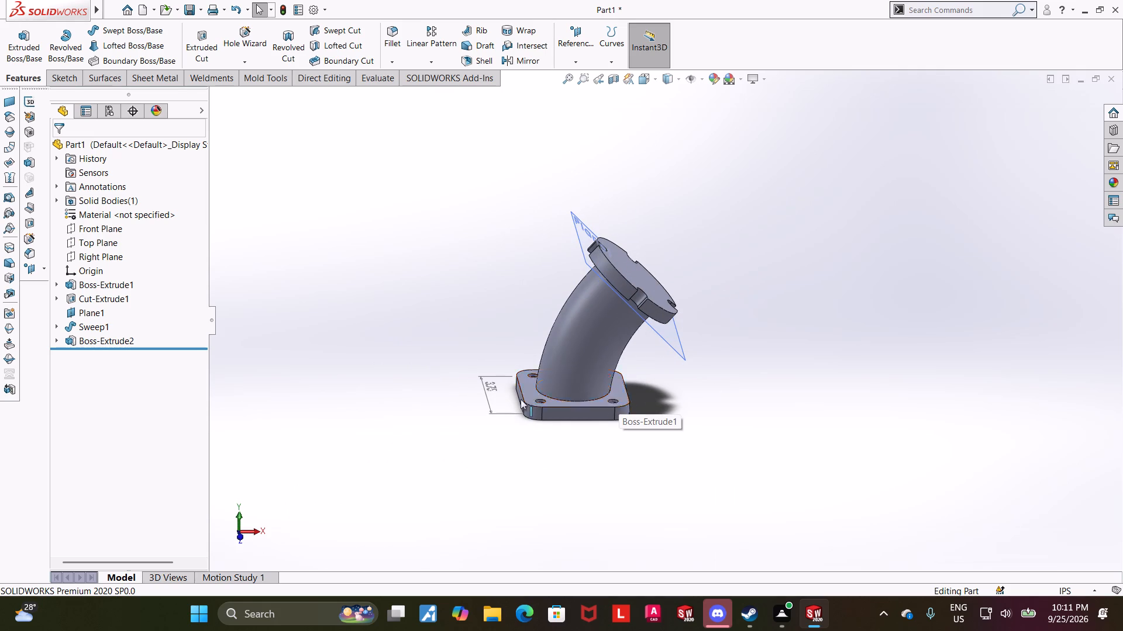
left_click(56, 325)
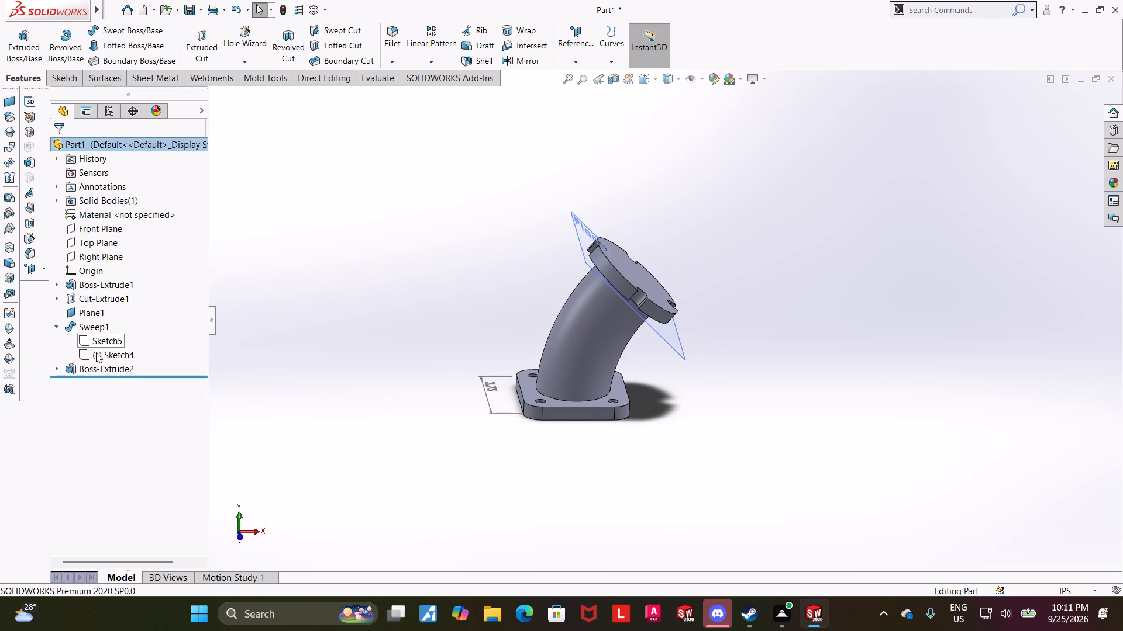
left_click(95, 352)
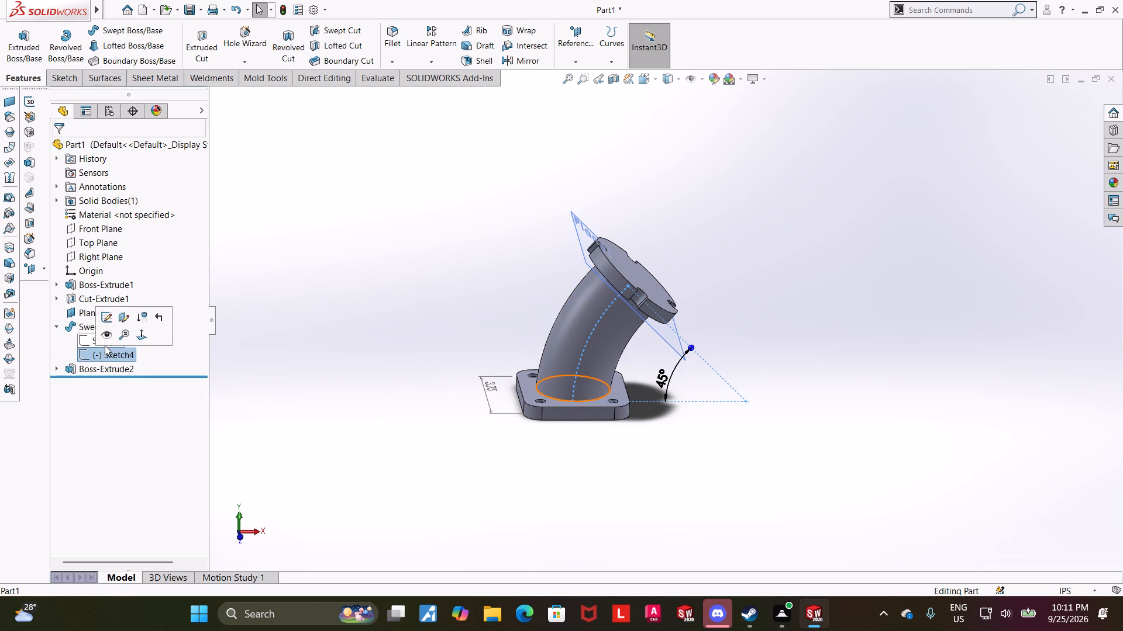
left_click(140, 338)
scroll(1005, 469, "up", 1)
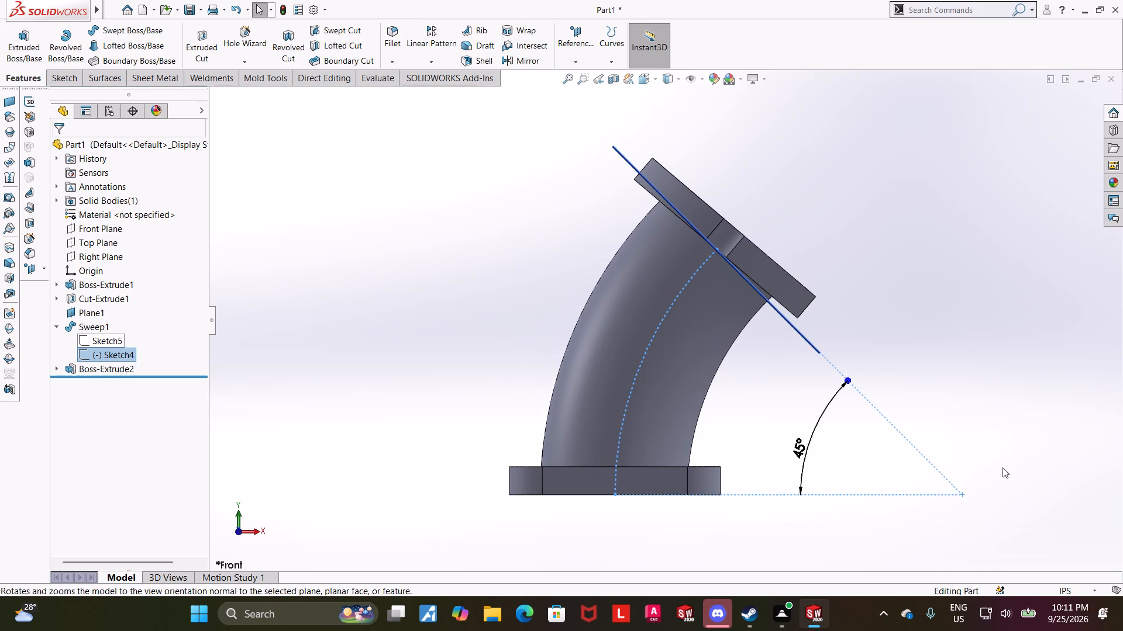
left_click(970, 438)
middle_click_drag(994, 391, 986, 391)
middle_click_drag(929, 419, 938, 499)
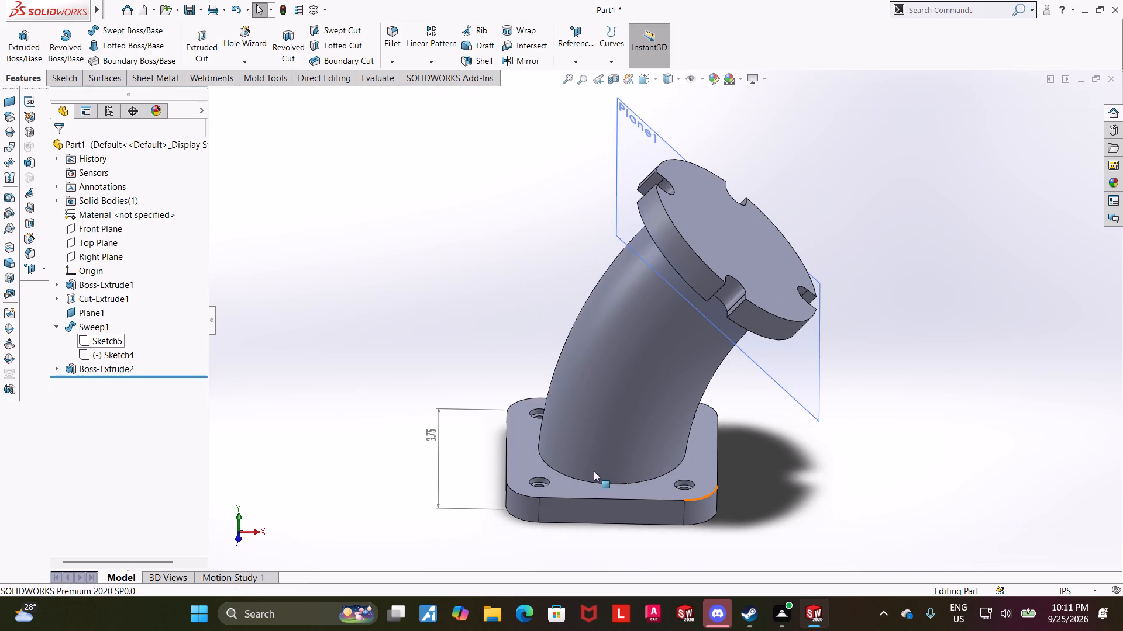
middle_click_drag(950, 382, 950, 407)
Start a sketch on the square plate's upper face and draw a circle about 0.93 in in radius centred on the origin.
left_click(704, 448)
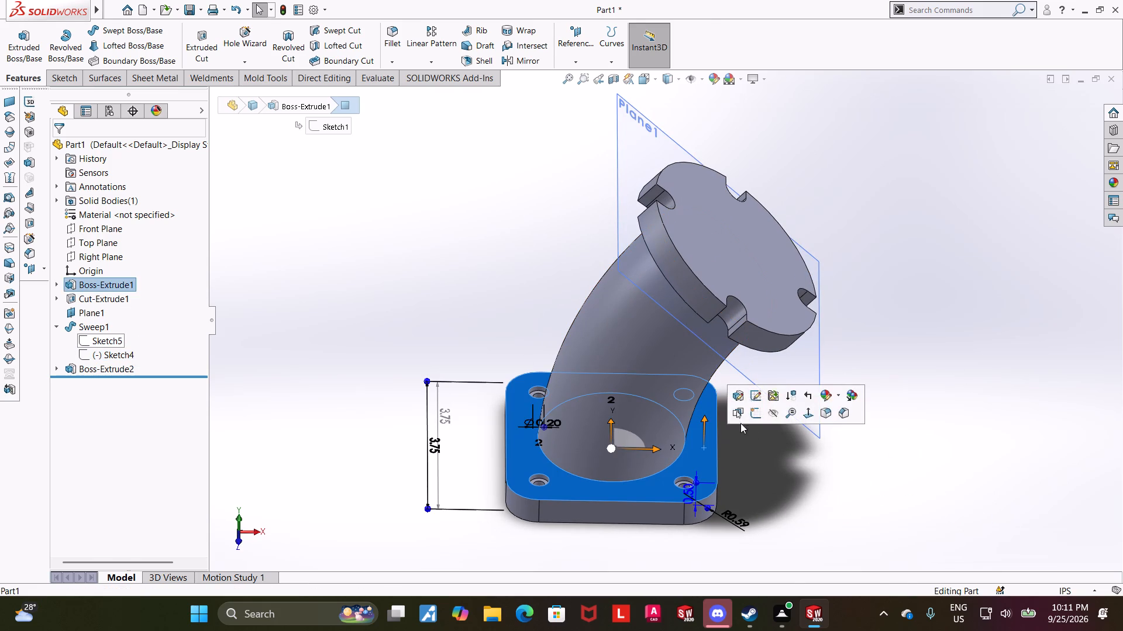
left_click(749, 417)
left_click(94, 387)
left_click(124, 366)
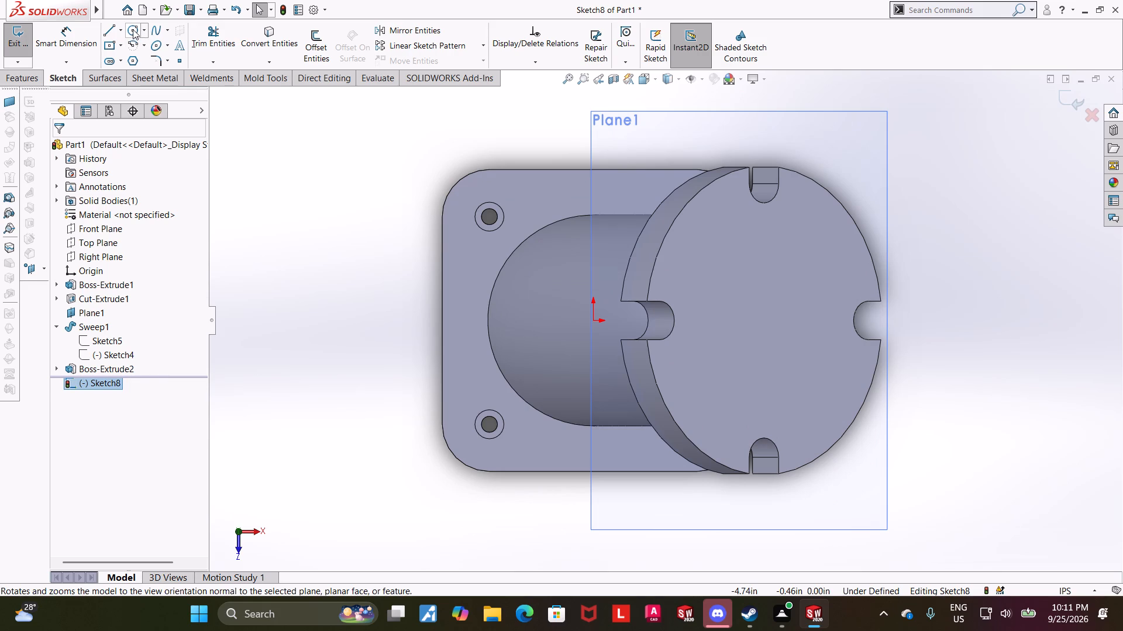
left_click(135, 27)
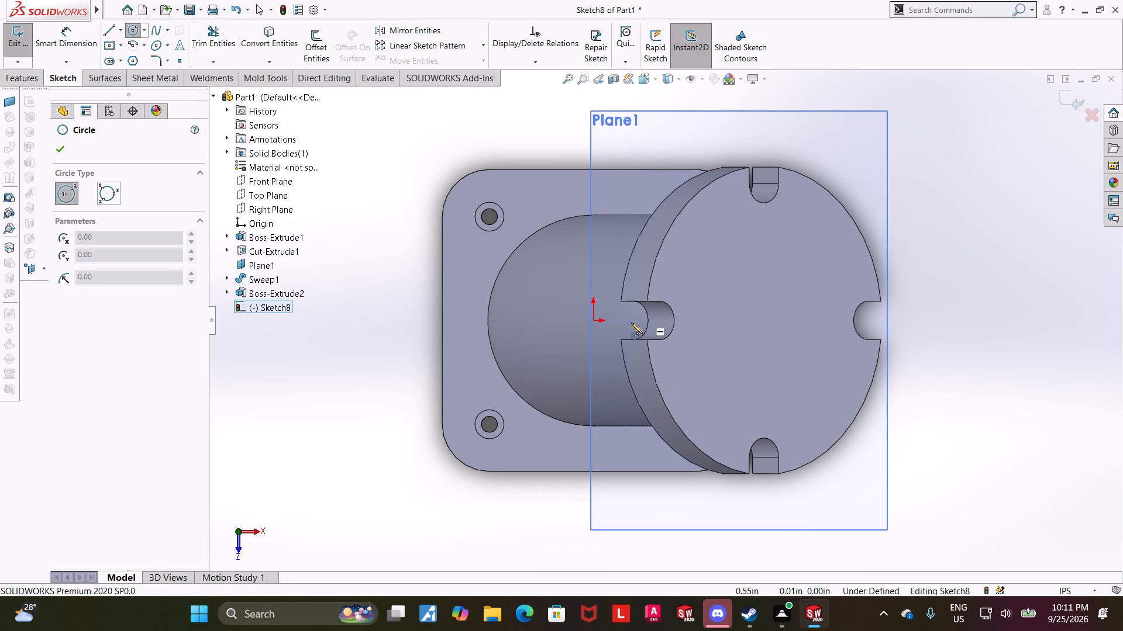
left_click(592, 321)
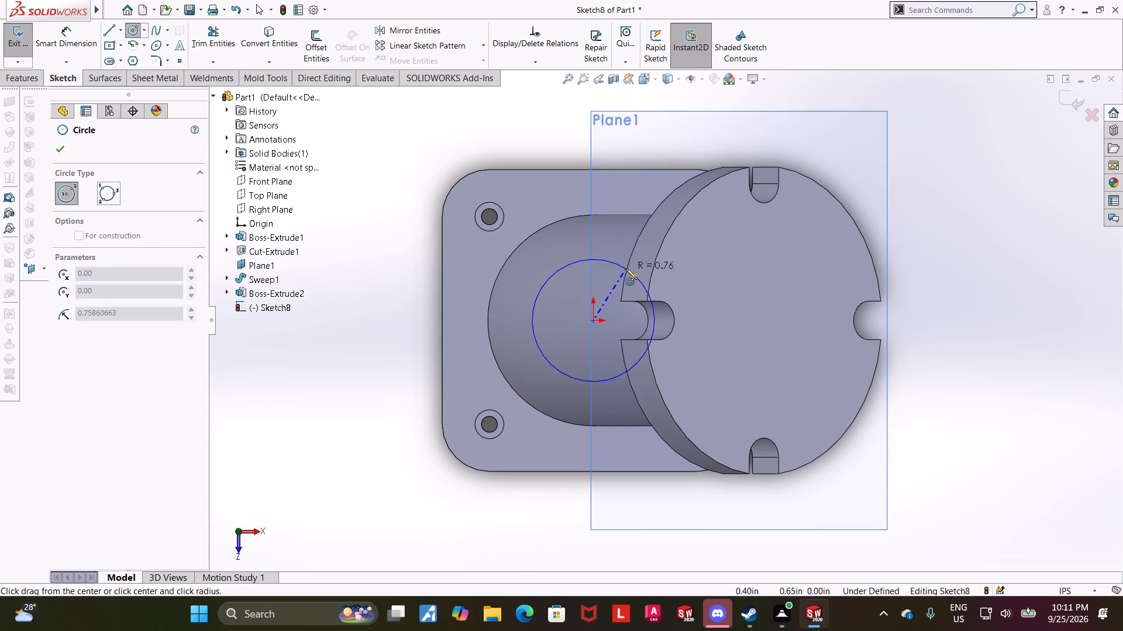
left_click(628, 254)
key("Escape")
Dimension the circle's diameter as 1.624 in and close the sketch.
left_click(74, 46)
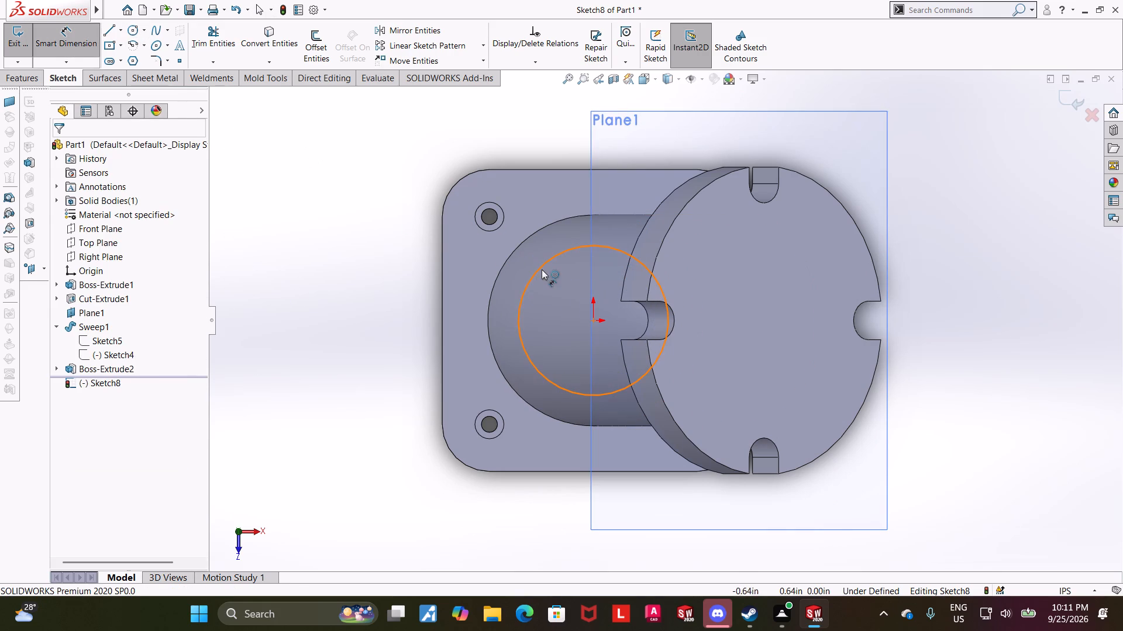
left_click(542, 269)
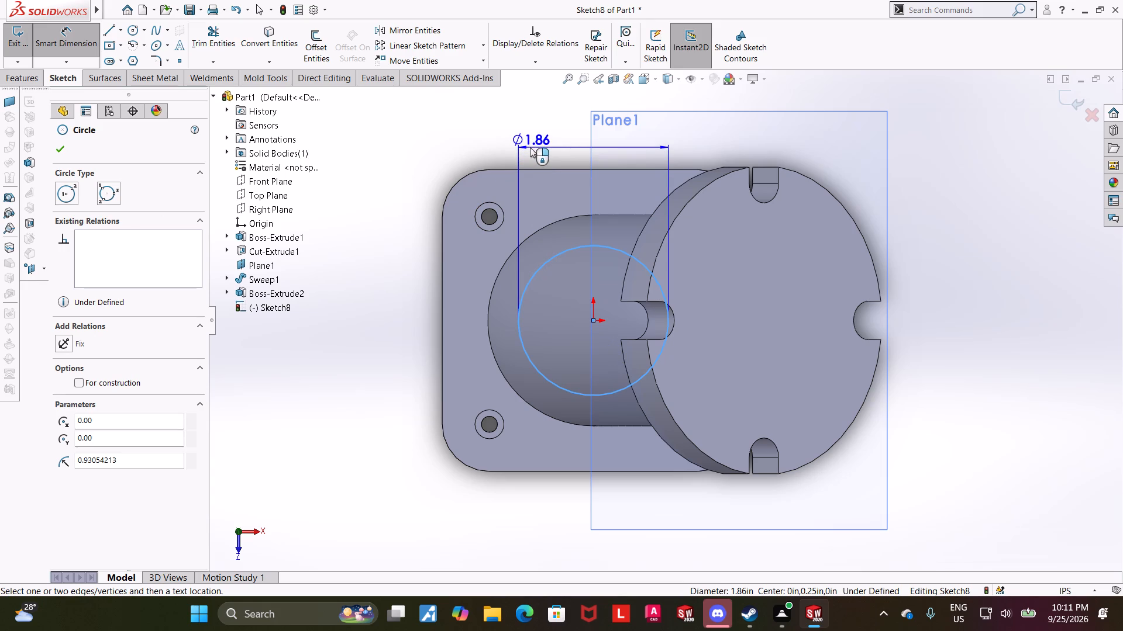
double_click(530, 147)
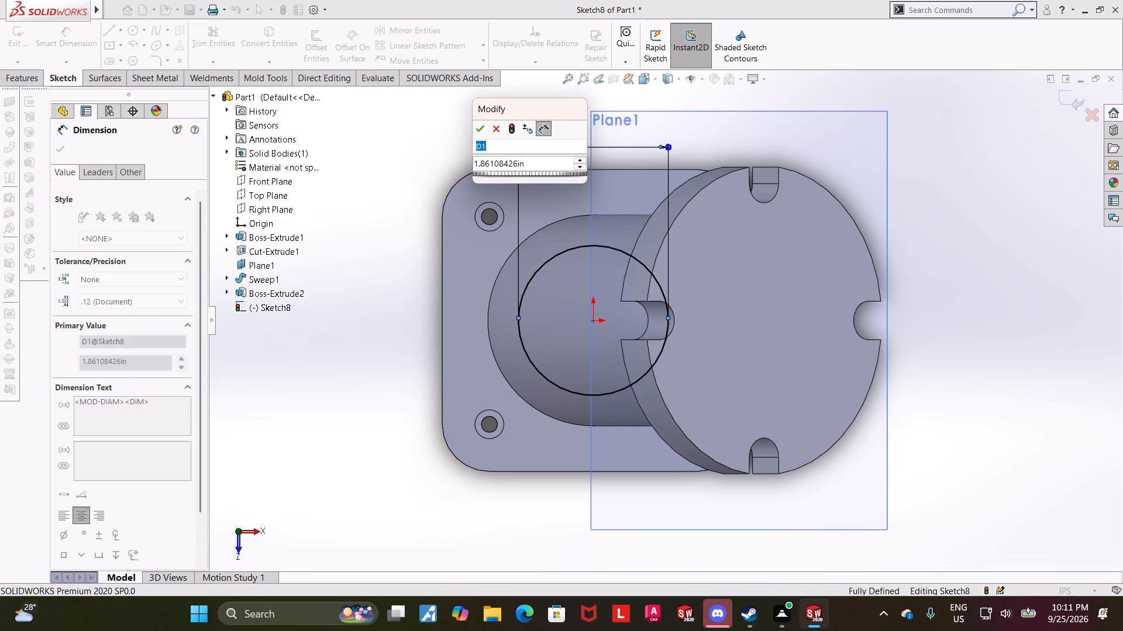
type("1.")
type("624")
key("Return")
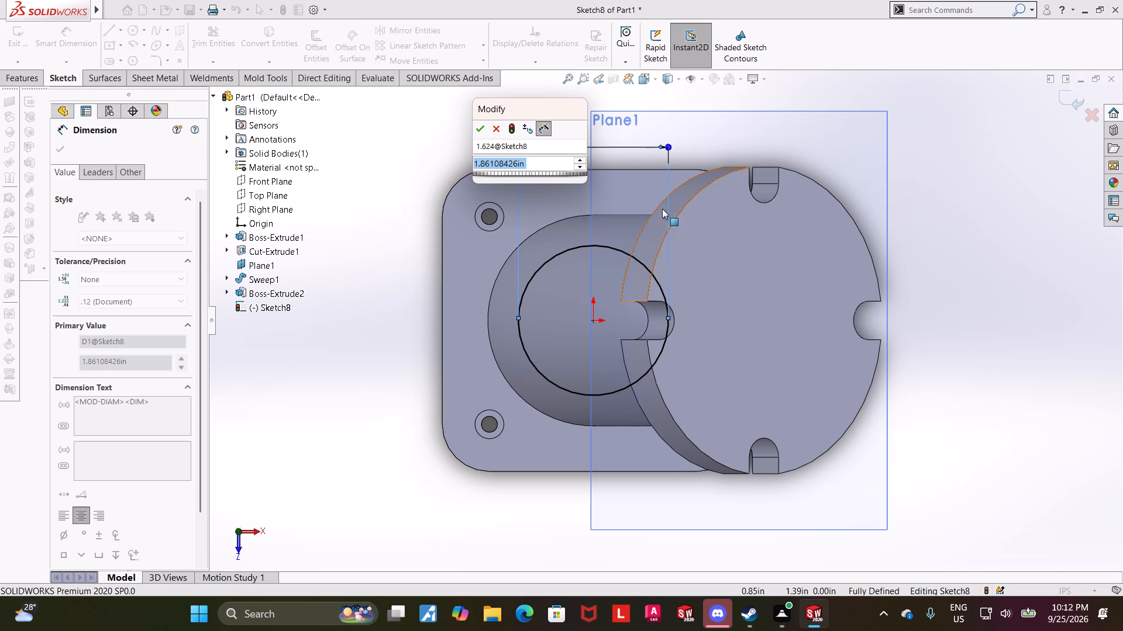
left_click(1062, 100)
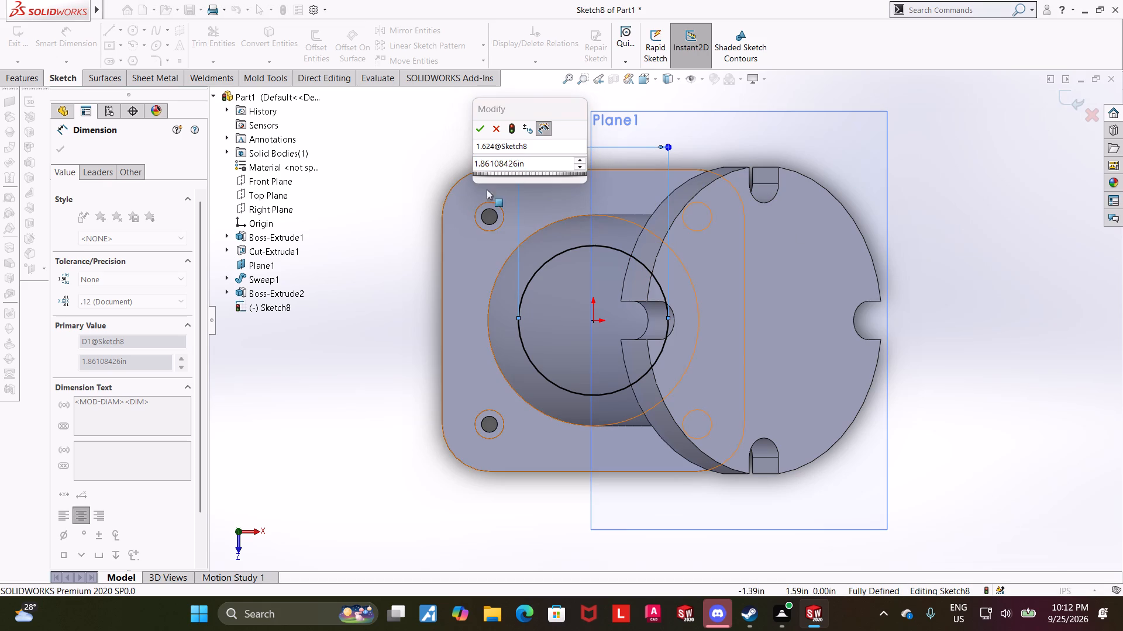
left_click(533, 164)
type("1.624")
key("Return")
key("Escape")
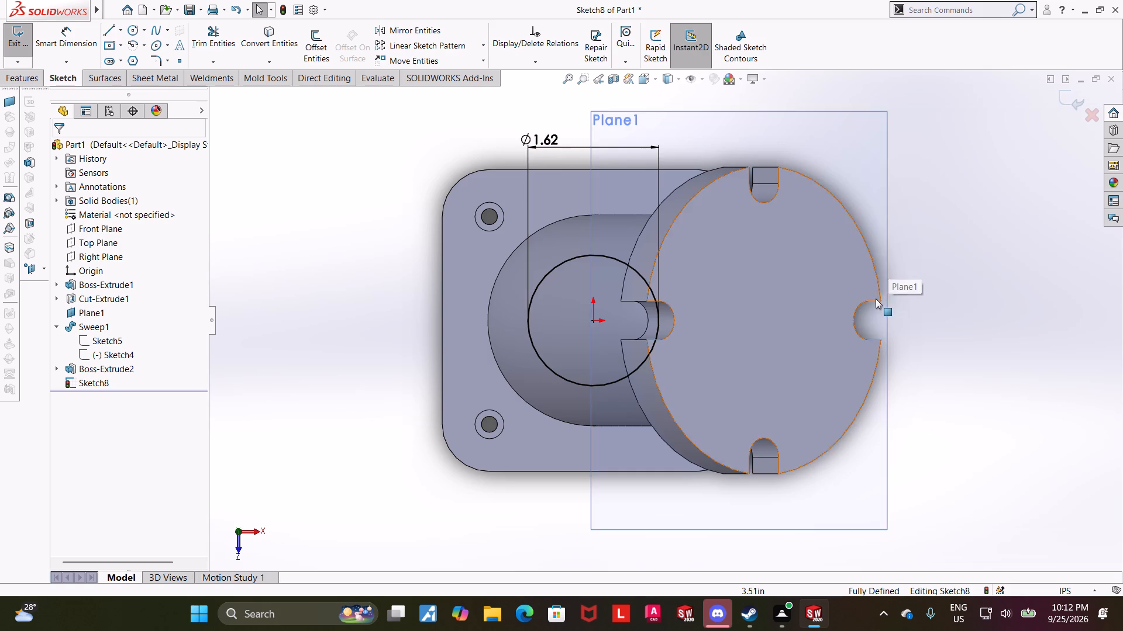
scroll(876, 299, "up", 2)
middle_click_drag(843, 338, 852, 221)
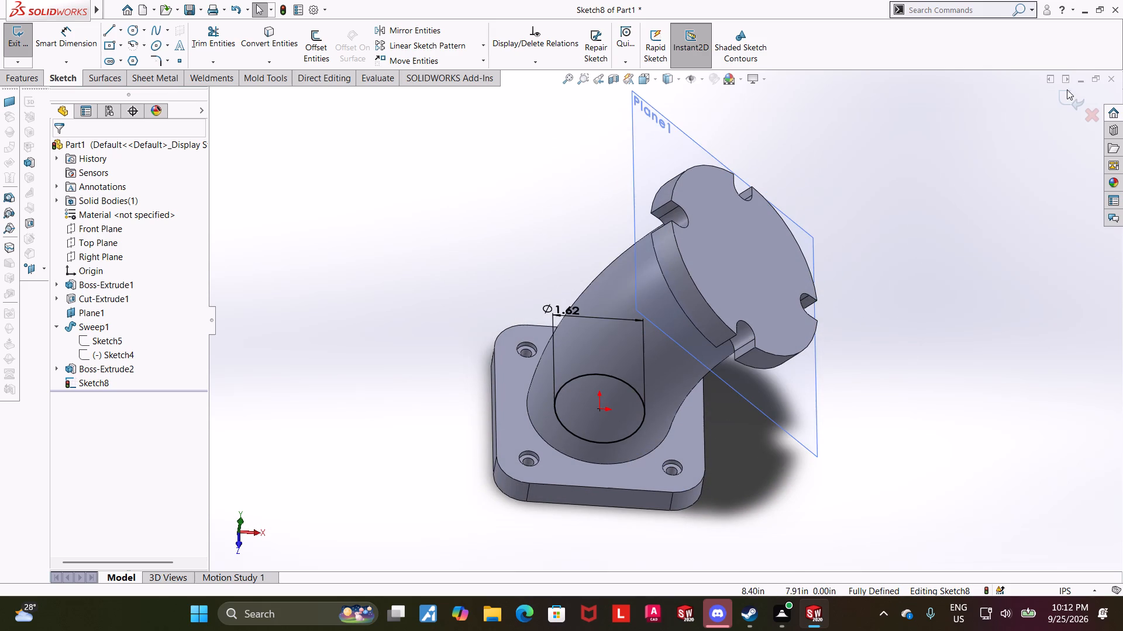
left_click(1067, 89)
Create a swept cut through the elbow using the 1.624 in circle as profile and the 45° arc sketch, Sketch4, as path.
left_click(343, 31)
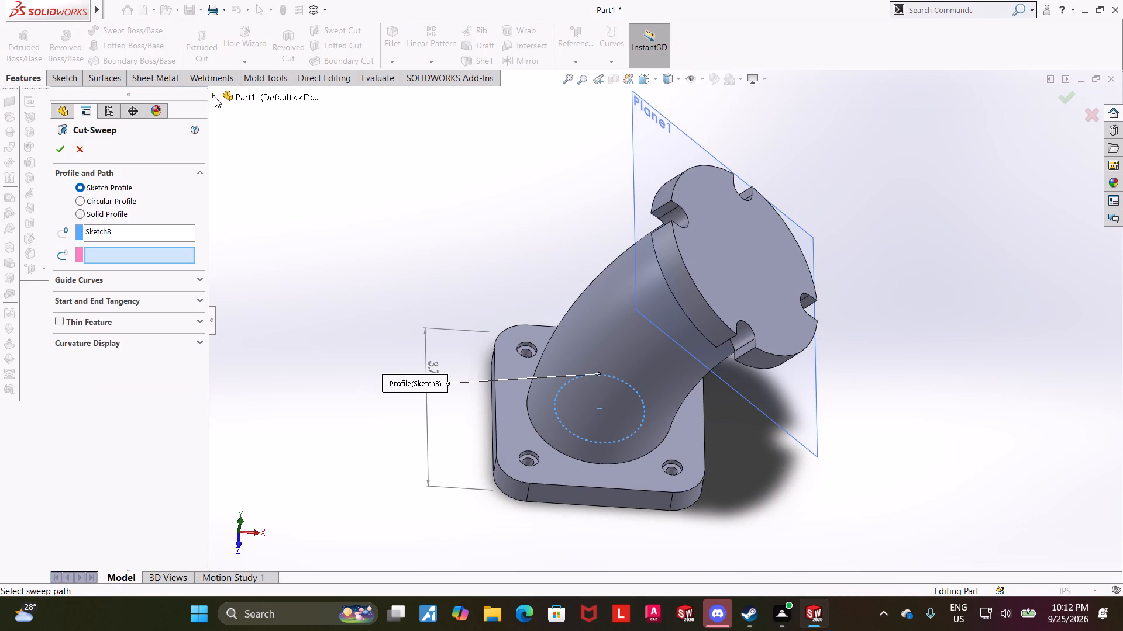
left_click(213, 96)
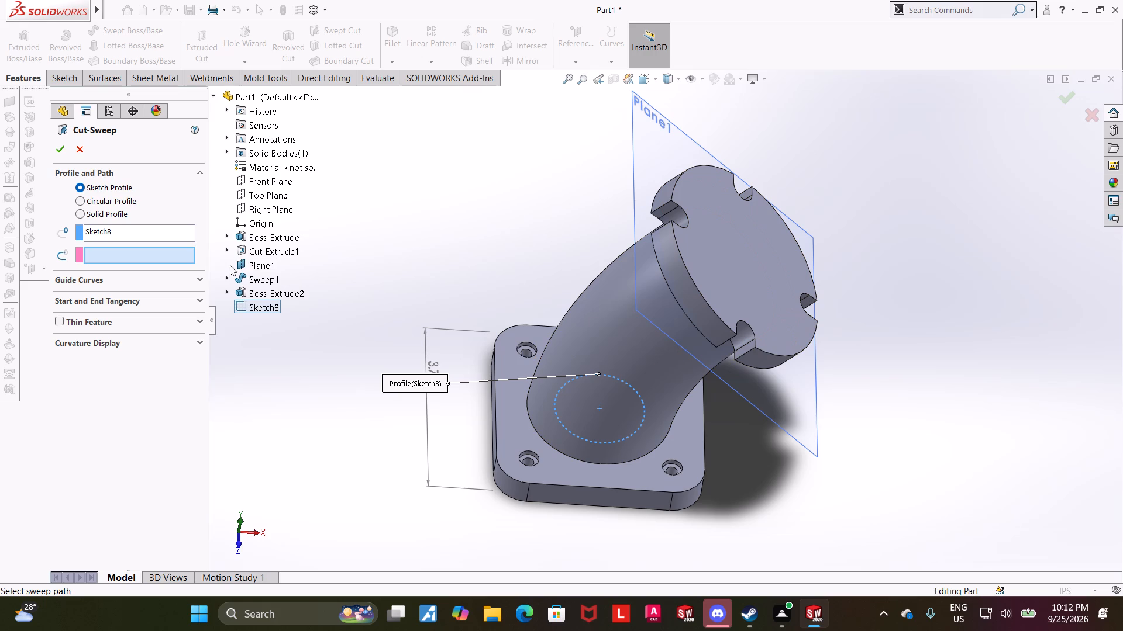
left_click(229, 278)
left_click(264, 296)
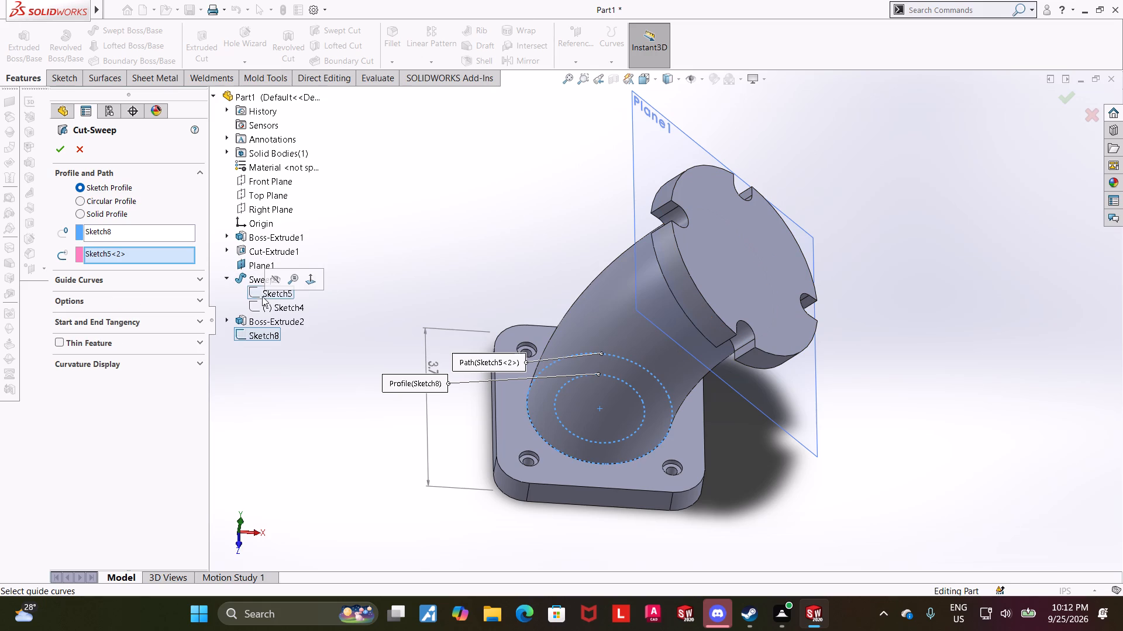
left_click(263, 306)
right_click(96, 251)
left_click(131, 273)
left_click(280, 307)
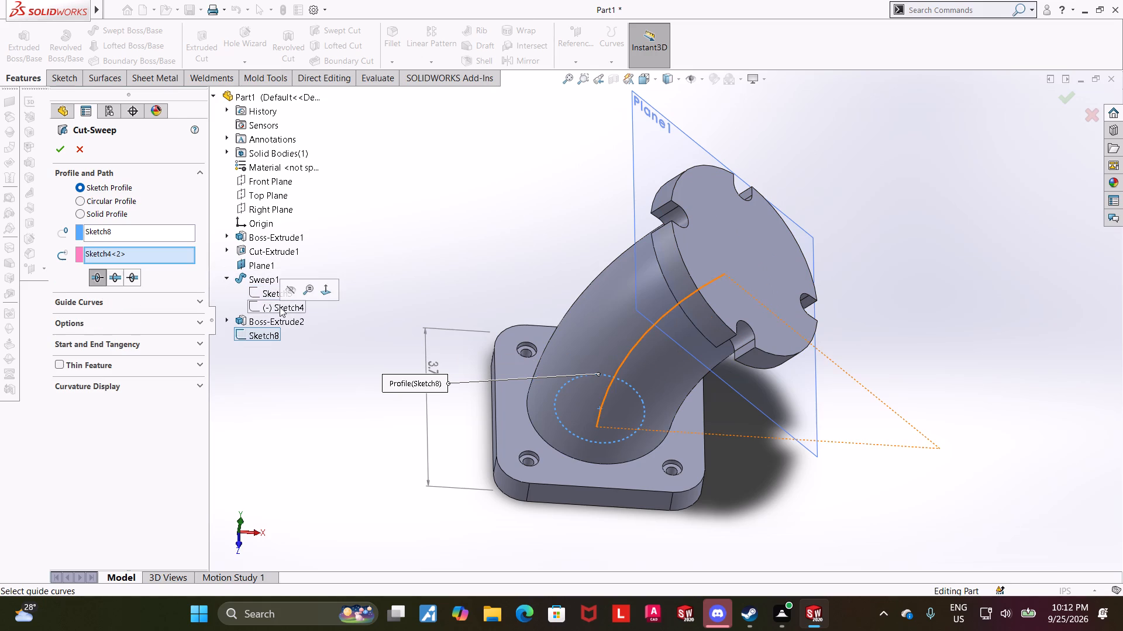
left_click(61, 147)
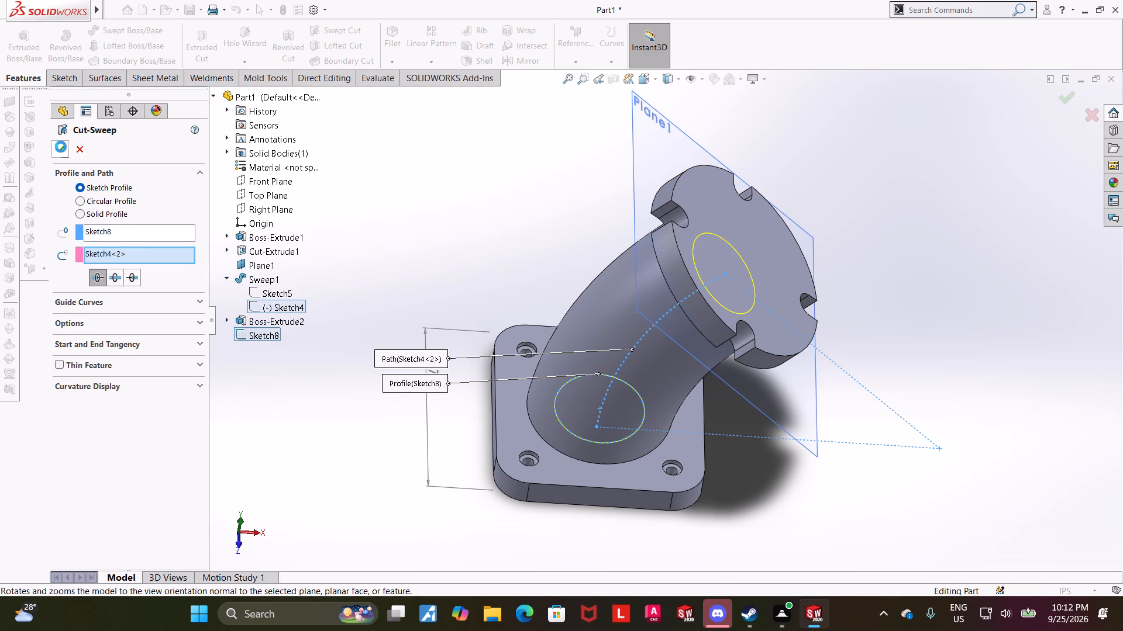
Inspect the swept cut by viewing the elbow from below and above and highlighting the cut's sketches.
left_click(918, 275)
middle_click_drag(914, 273, 995, 142)
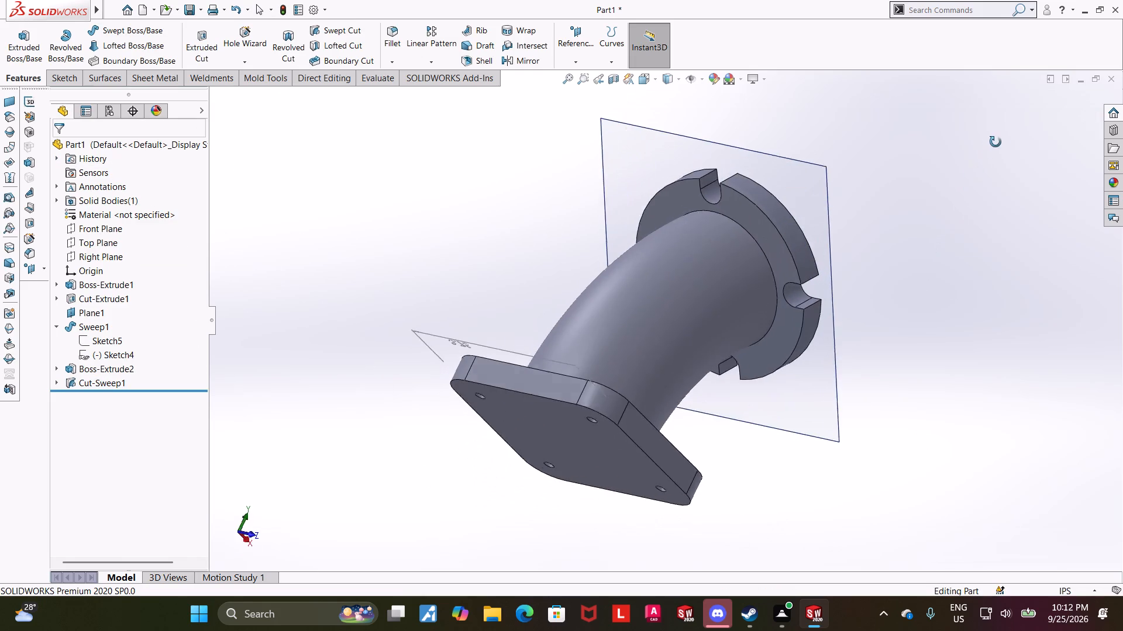
middle_click_drag(995, 142, 913, 247)
left_click(911, 261)
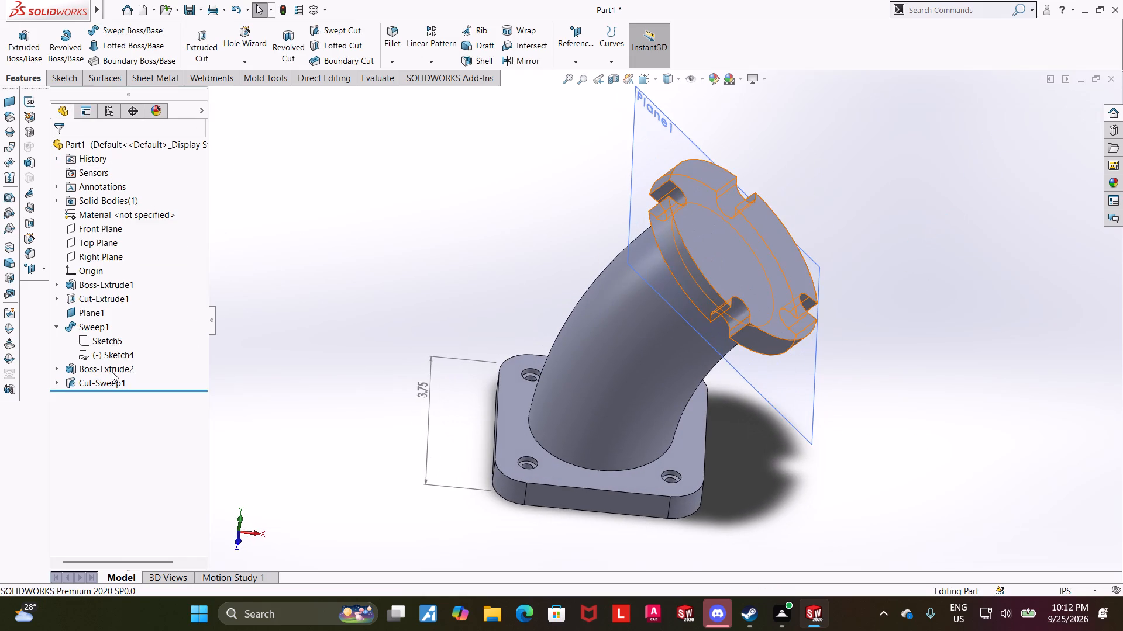
left_click(105, 380)
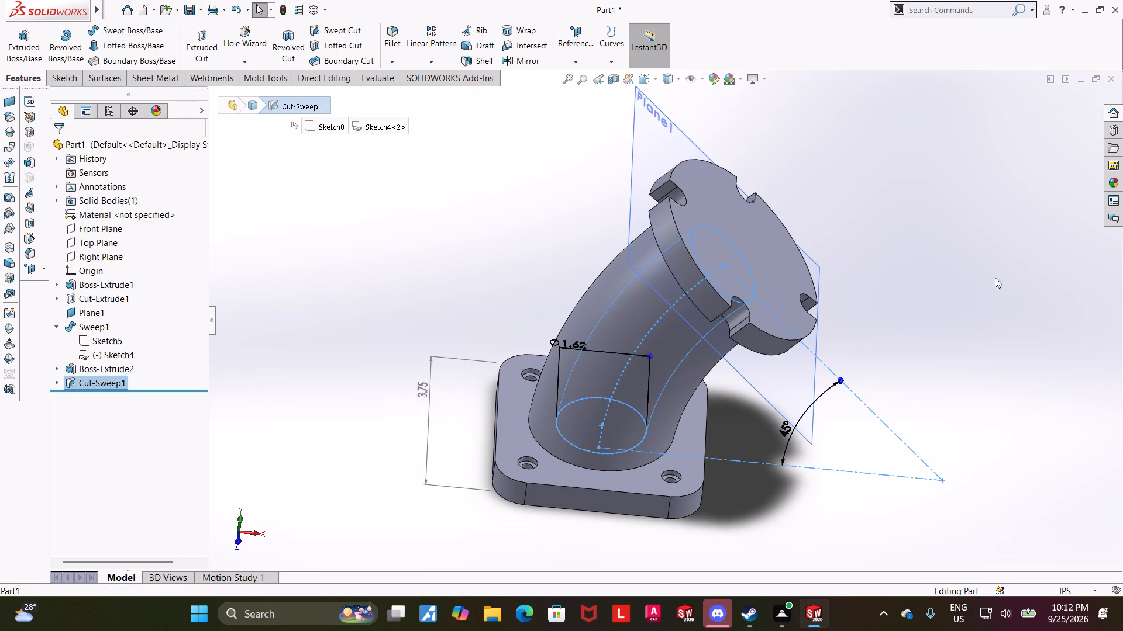
left_click(1009, 258)
middle_click_drag(995, 260, 964, 279)
Start a sketch on the slotted flange's outer face and draw a circle near the face's centre, inside the slots.
left_click(695, 262)
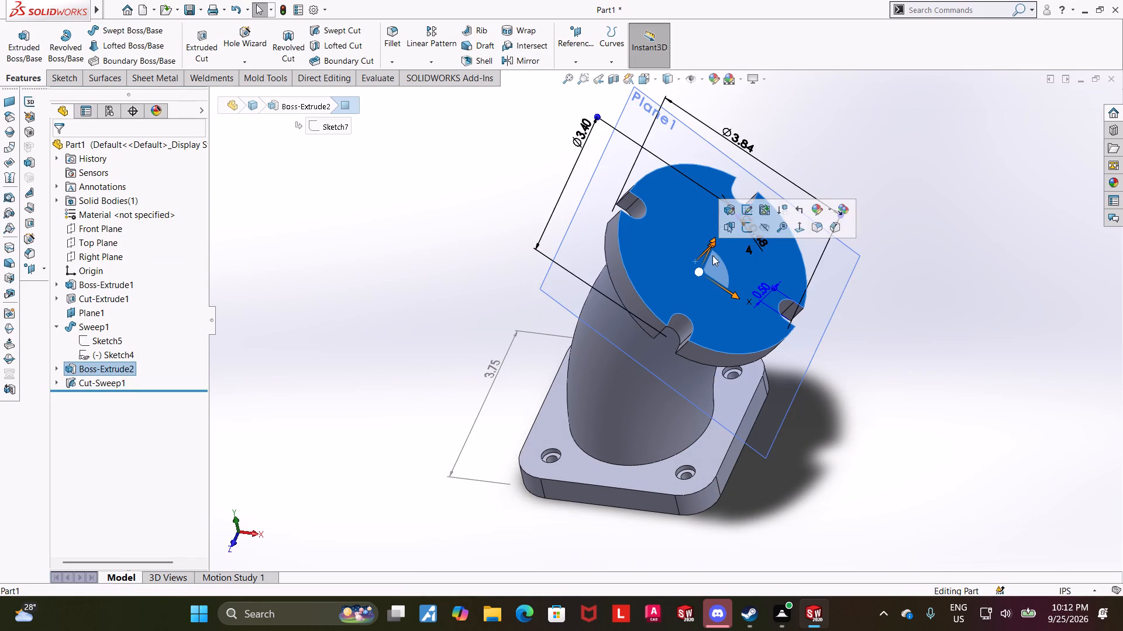
left_click(747, 231)
left_click(102, 400)
left_click(130, 383)
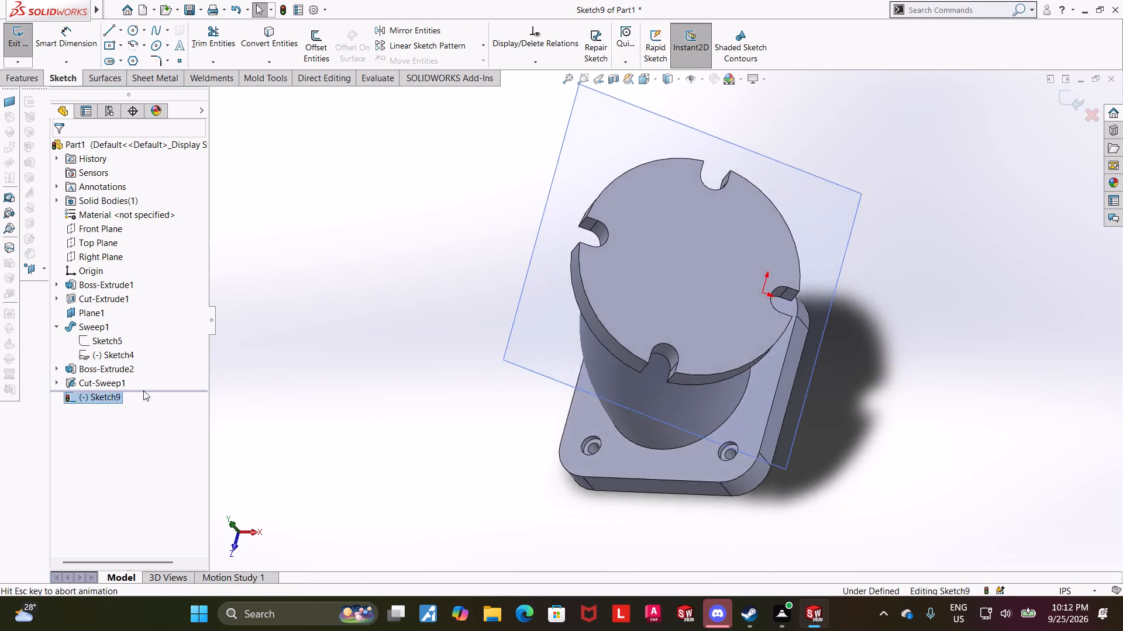
left_click(138, 30)
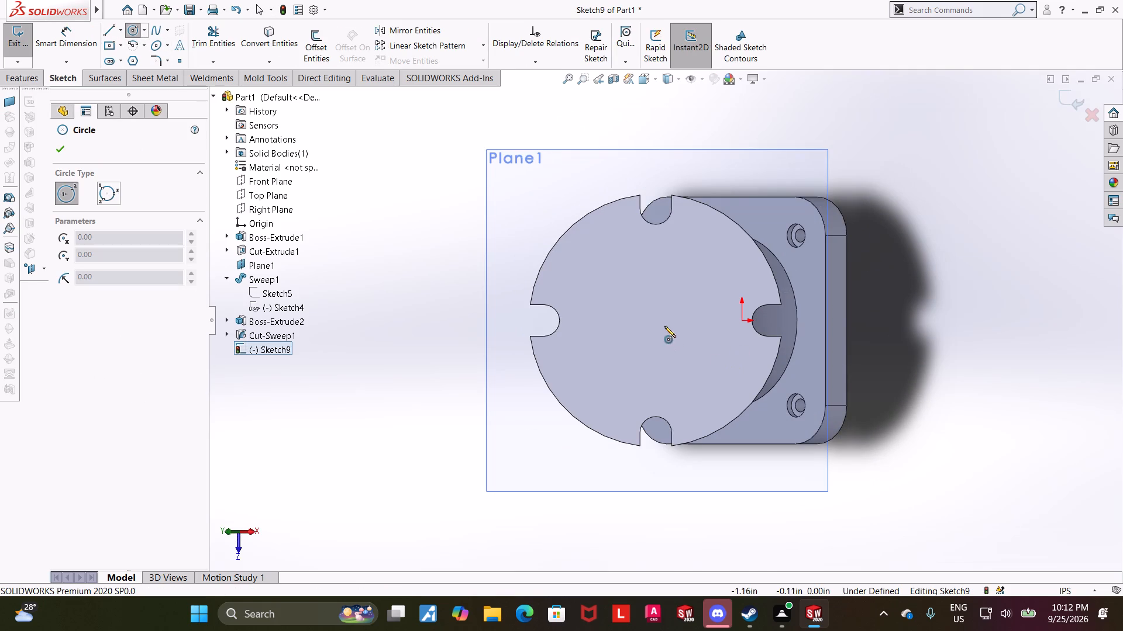
left_click(663, 322)
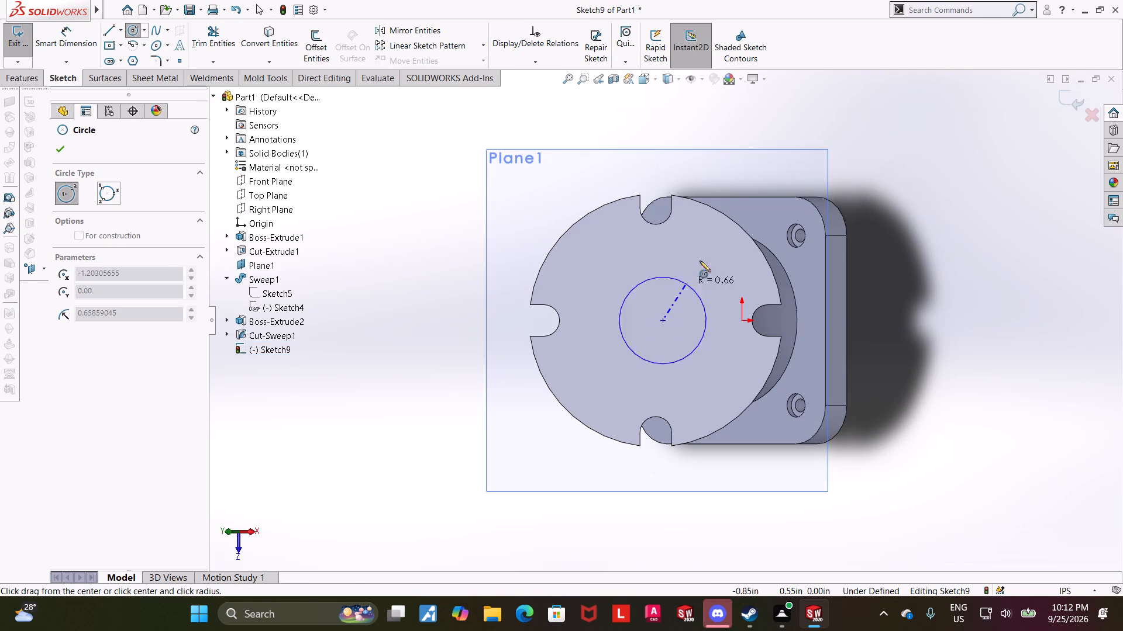
left_click(716, 259)
key("Escape")
key("Escape")
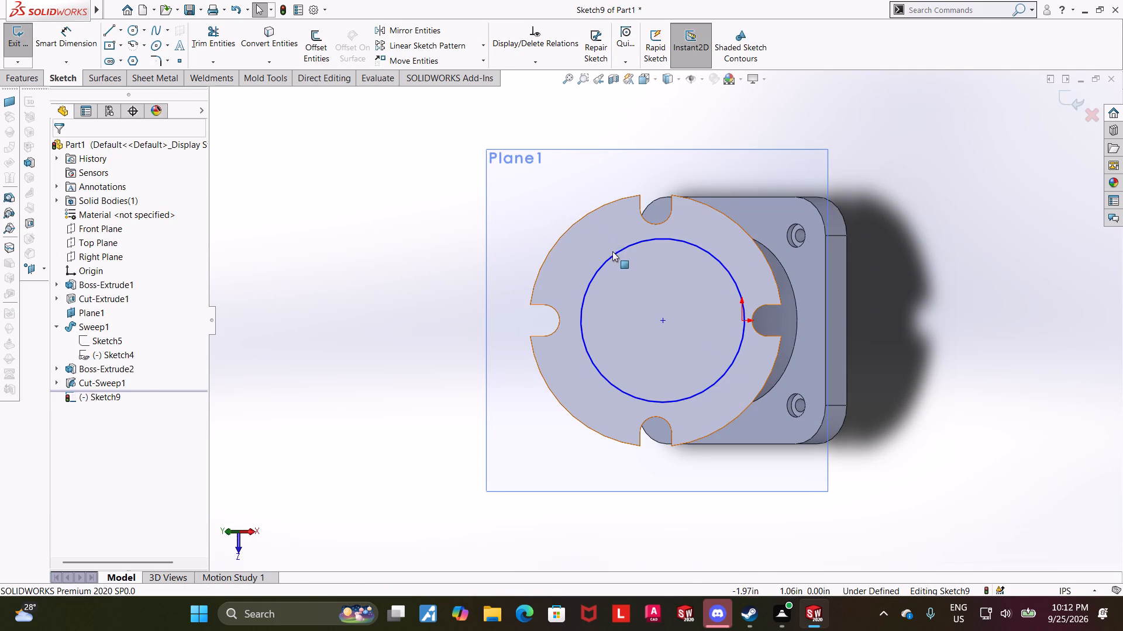
Make the new circle concentric with the slotted flange's outer circular edge.
left_click(612, 255, "ctrl")
left_click(570, 228, "ctrl")
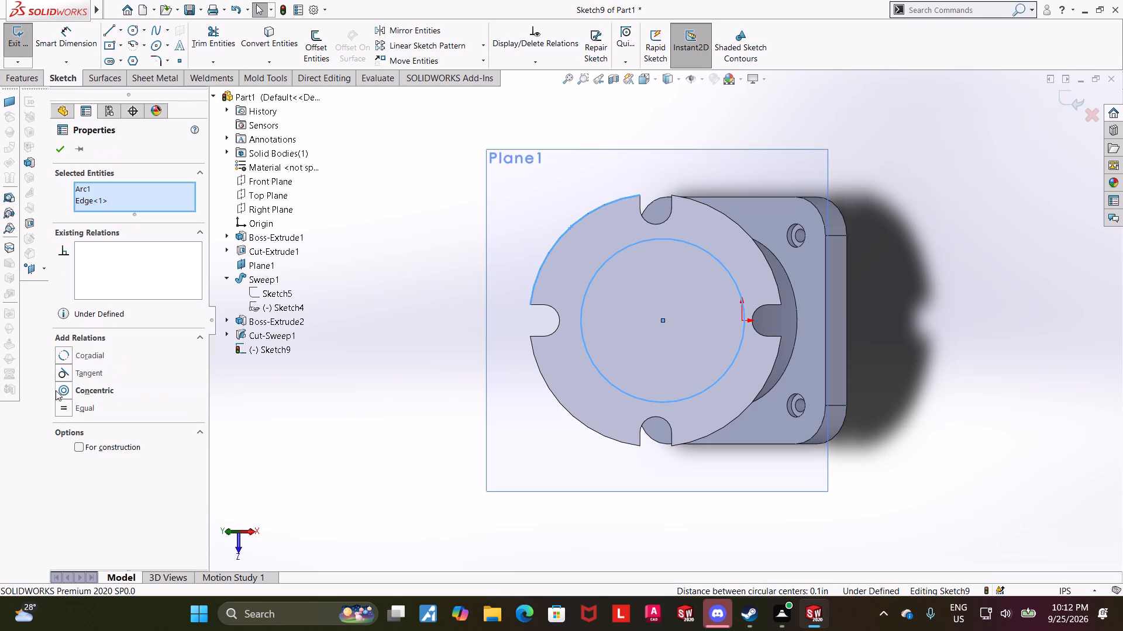
left_click(62, 394)
left_click(63, 157)
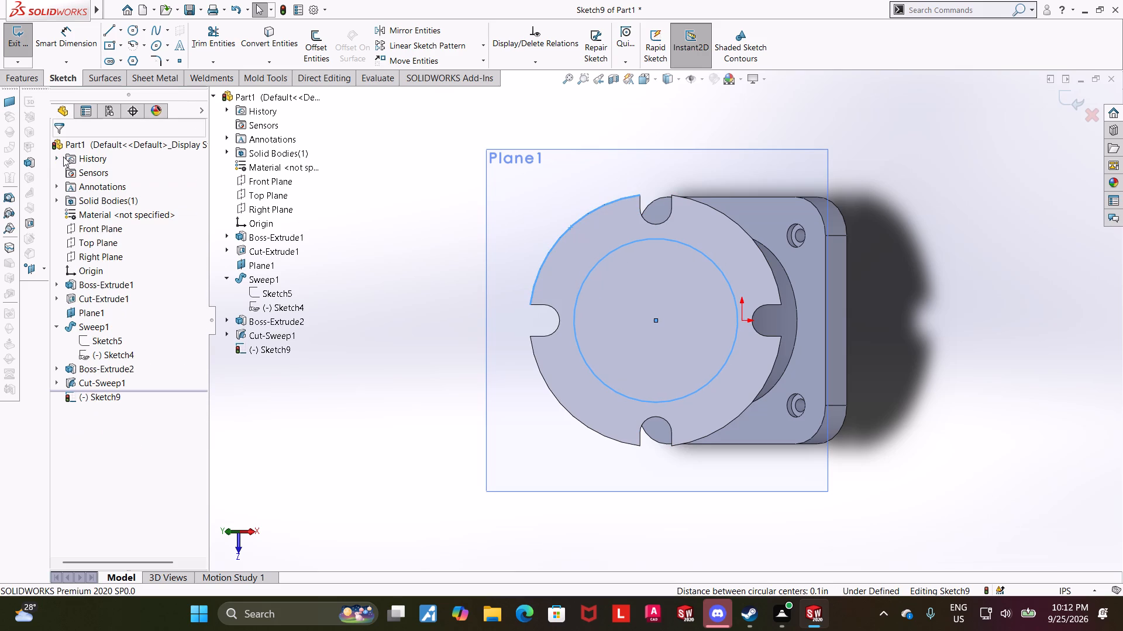
Dimension the circle on the slotted flange's face to a 1.624 in diameter and finish the sketch.
left_click(86, 39)
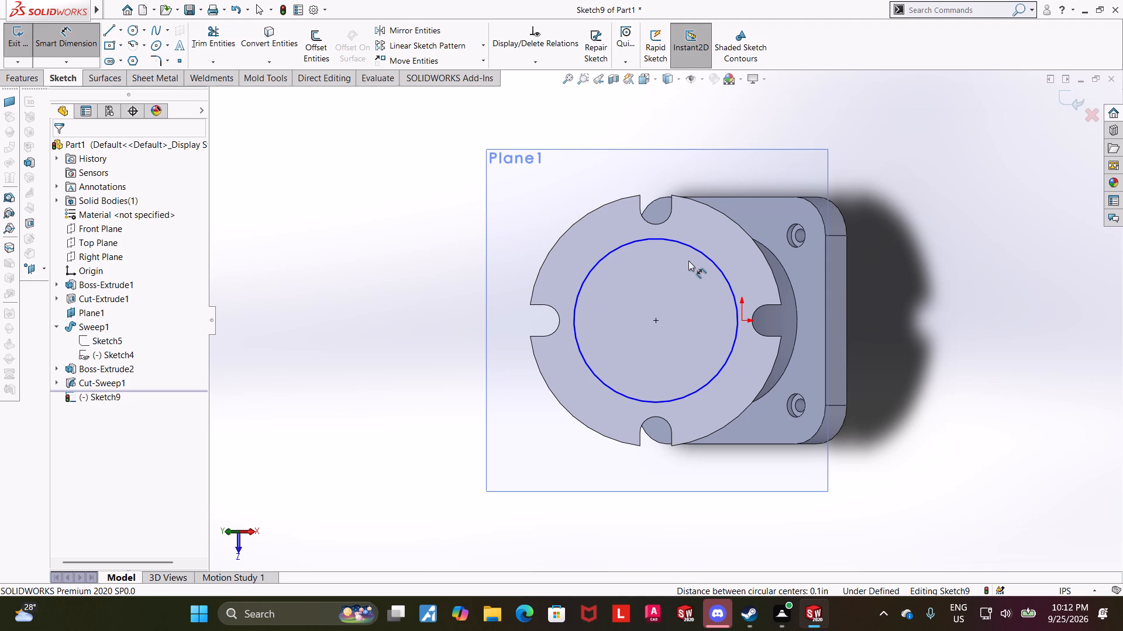
left_click(677, 245)
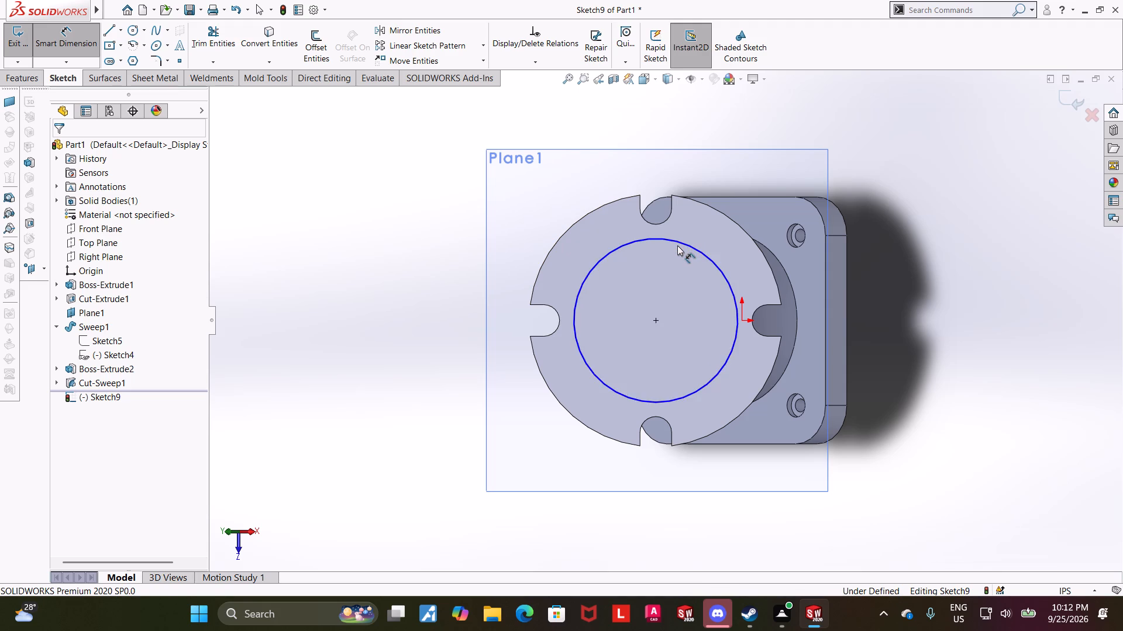
left_click(687, 242)
left_click(701, 131)
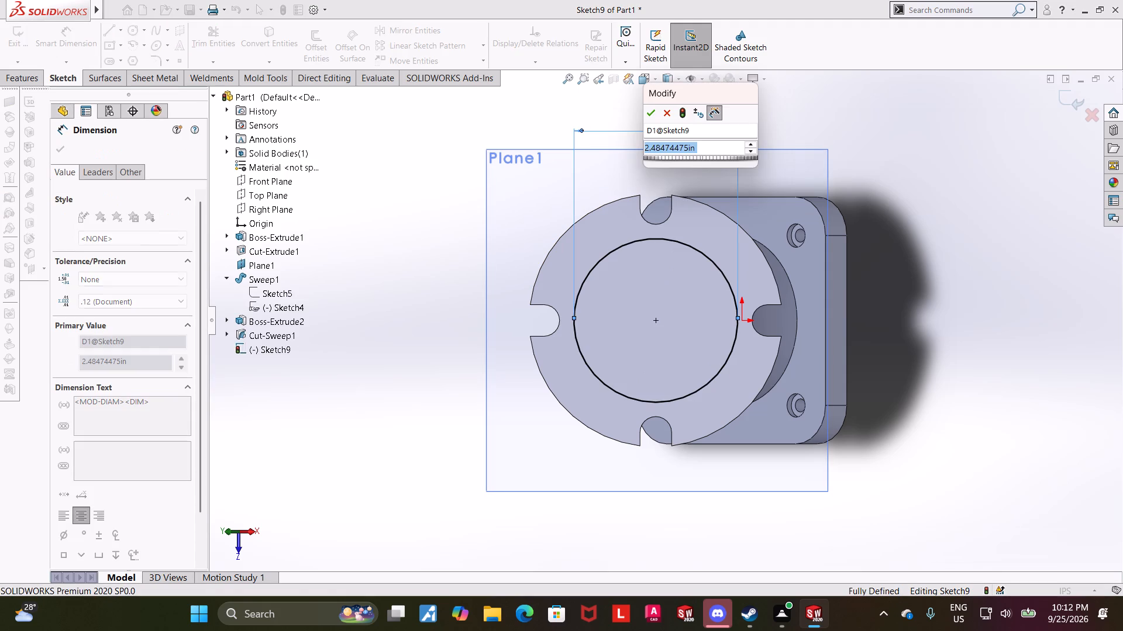
type("1.624")
key("Return")
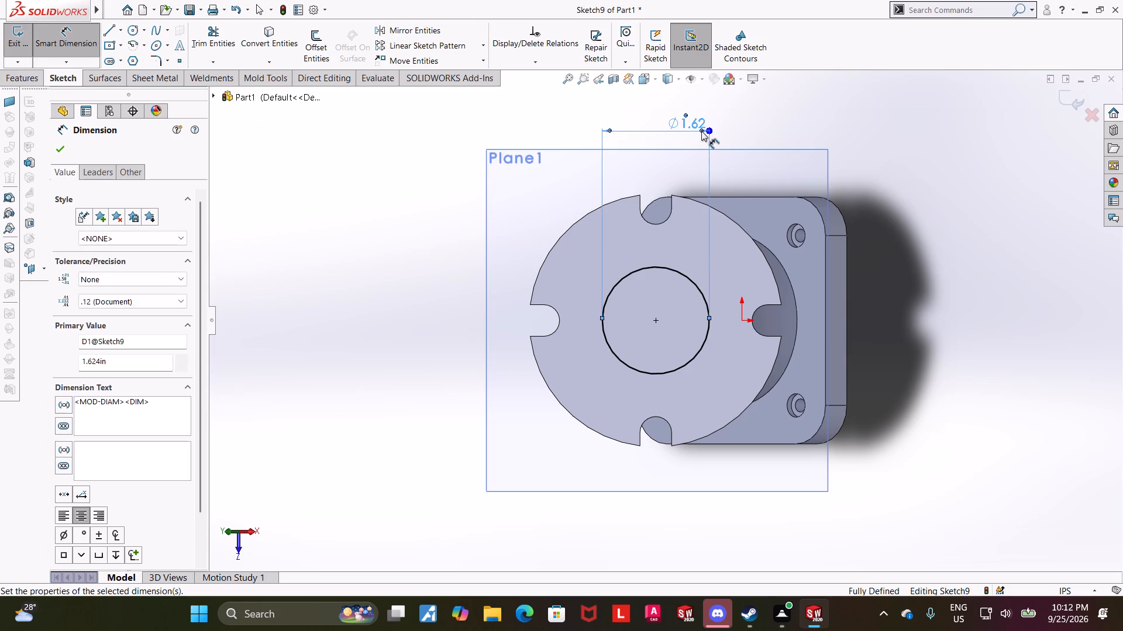
left_click(1069, 99)
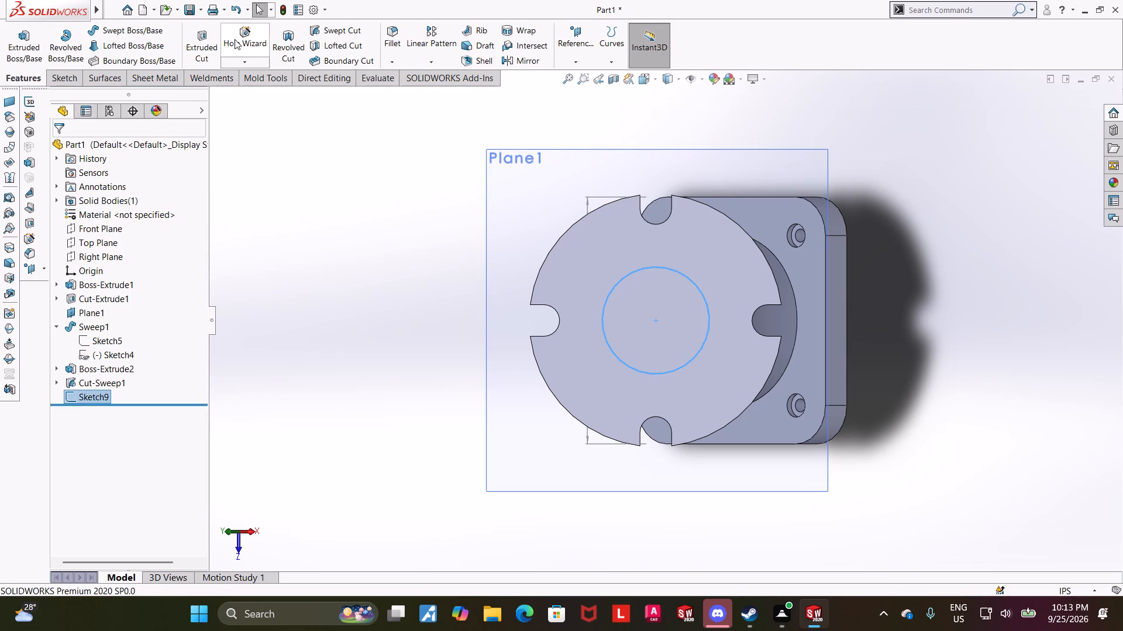
Extrude-cut the 1.624 in circle through the slotted flange, using Up To Surface with the flange's pipe-side face.
left_click(213, 32)
middle_click_drag(312, 286, 434, 206)
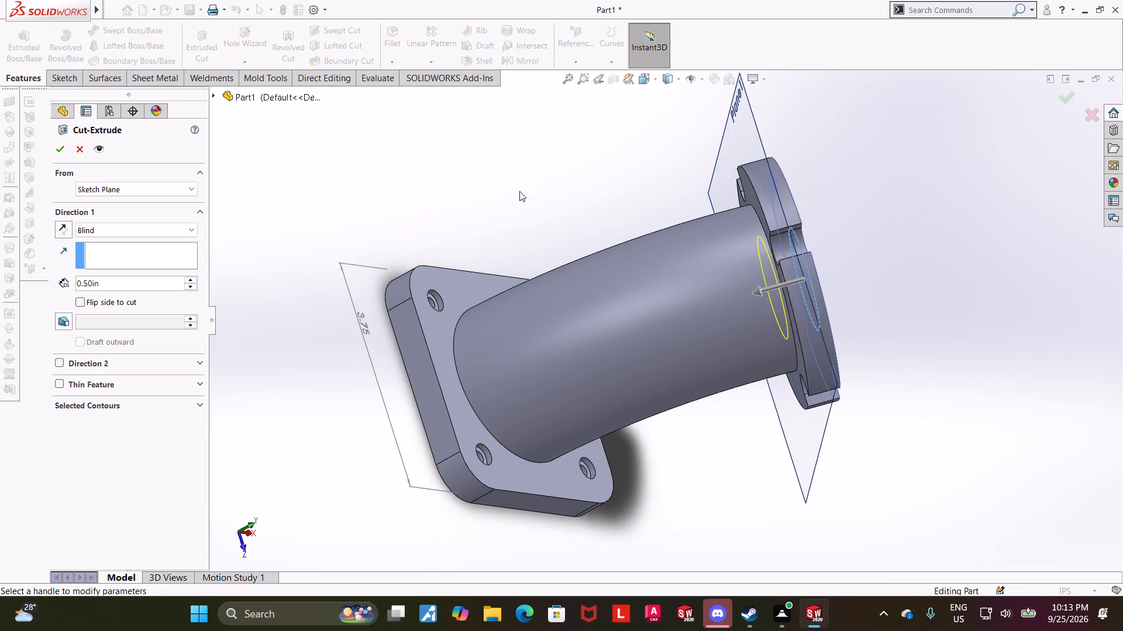
middle_click_drag(498, 163, 516, 157)
left_click(111, 229)
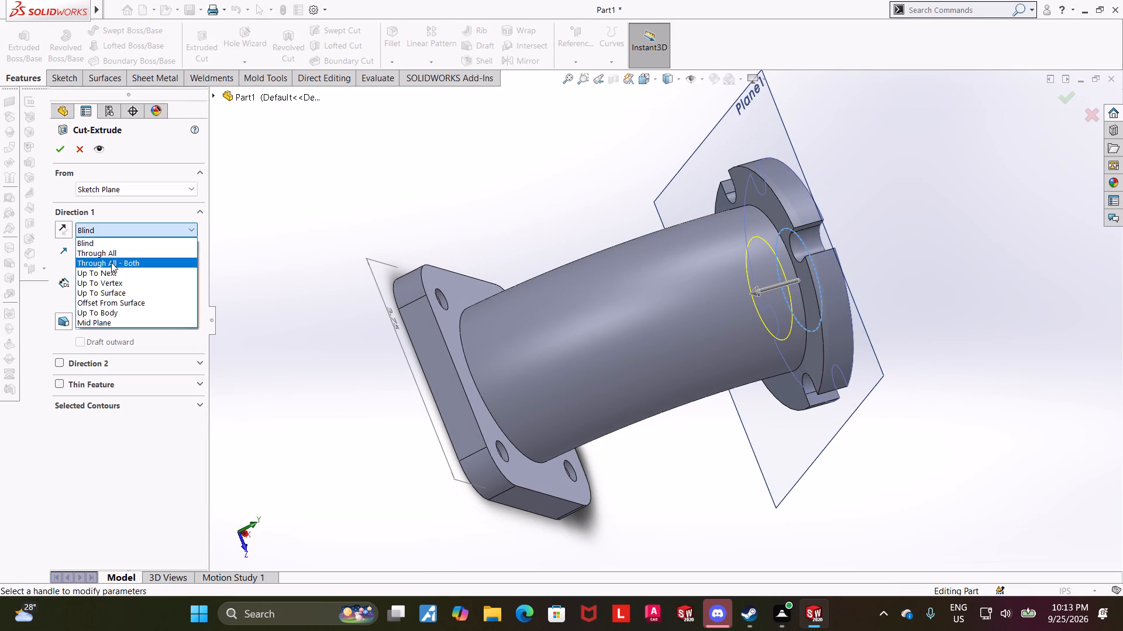
left_click(116, 292)
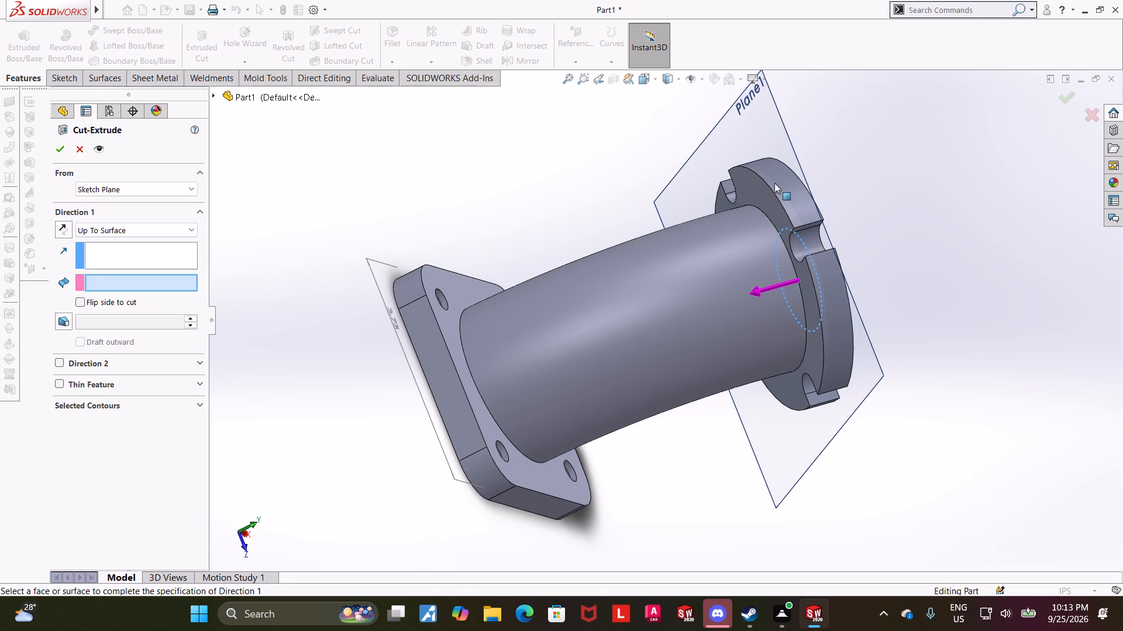
left_click(762, 195)
left_click(63, 150)
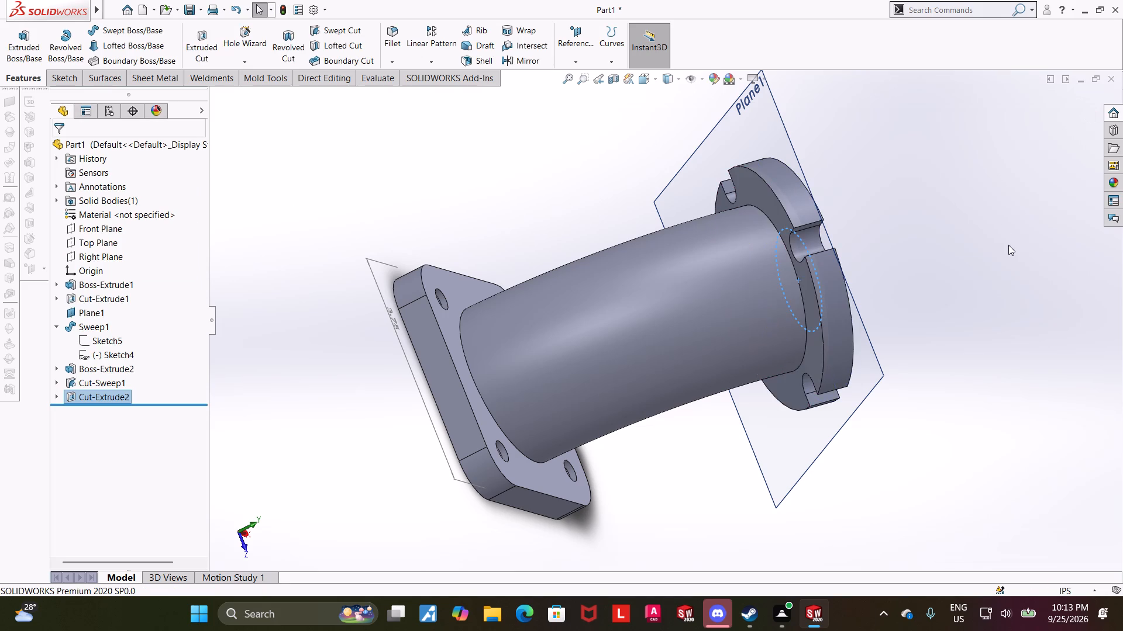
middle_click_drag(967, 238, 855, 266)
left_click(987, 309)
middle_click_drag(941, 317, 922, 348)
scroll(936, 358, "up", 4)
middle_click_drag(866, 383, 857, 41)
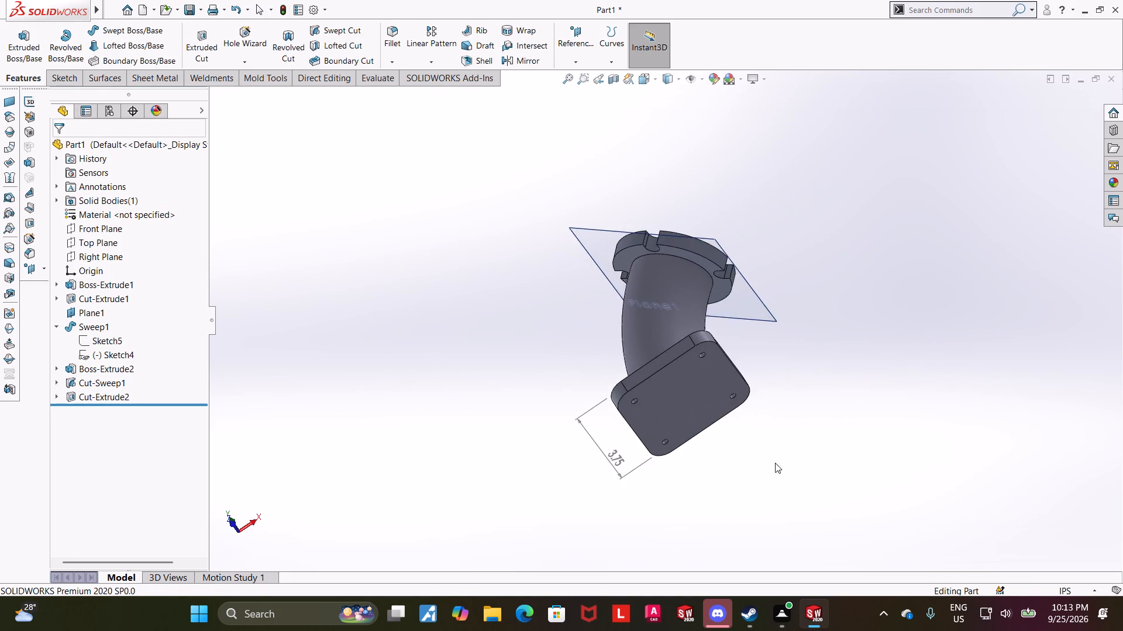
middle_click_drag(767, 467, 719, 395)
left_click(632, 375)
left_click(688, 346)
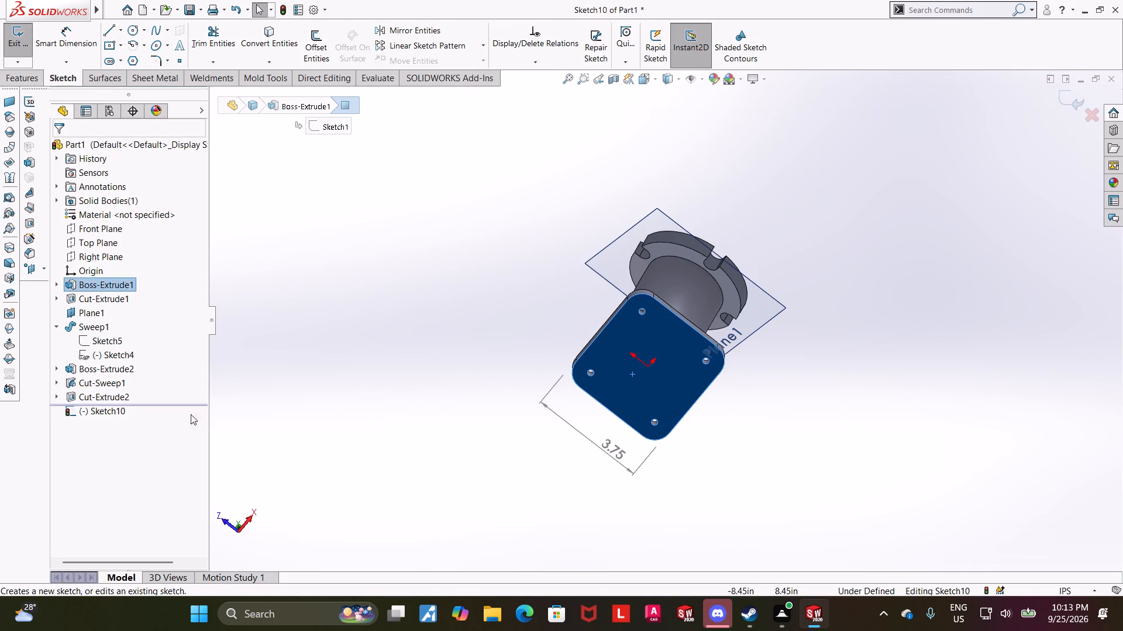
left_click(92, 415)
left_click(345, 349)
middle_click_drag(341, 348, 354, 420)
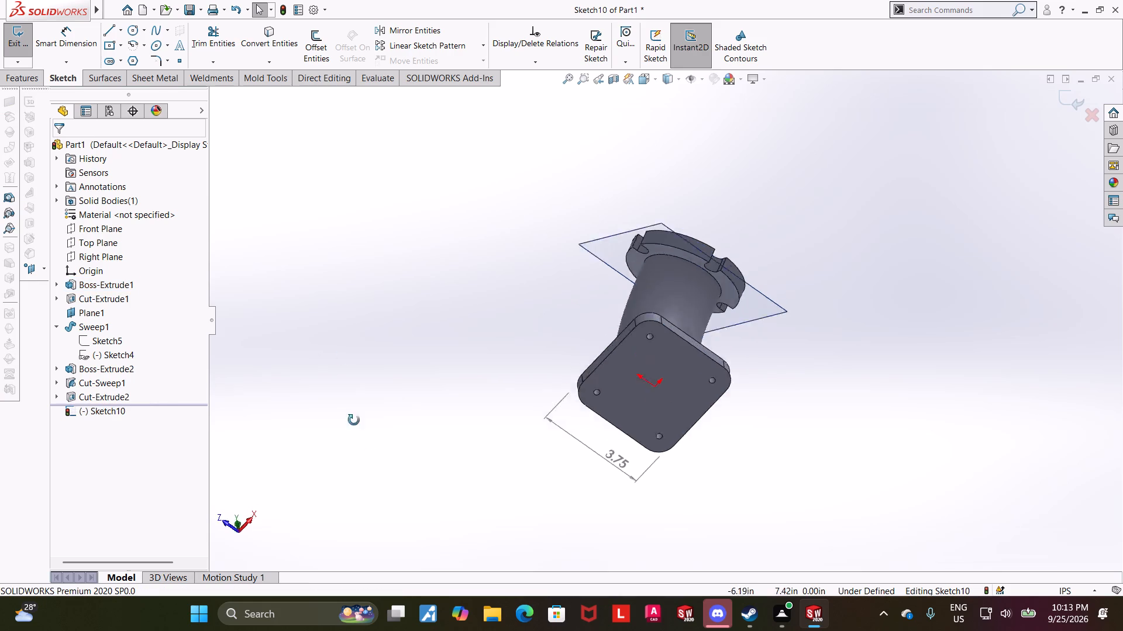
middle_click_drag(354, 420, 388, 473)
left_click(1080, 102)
Start a sketch on the square plate's bottom face and draw a circle about 2.31 in in diameter centred on the origin.
middle_click_drag(853, 196, 869, 293)
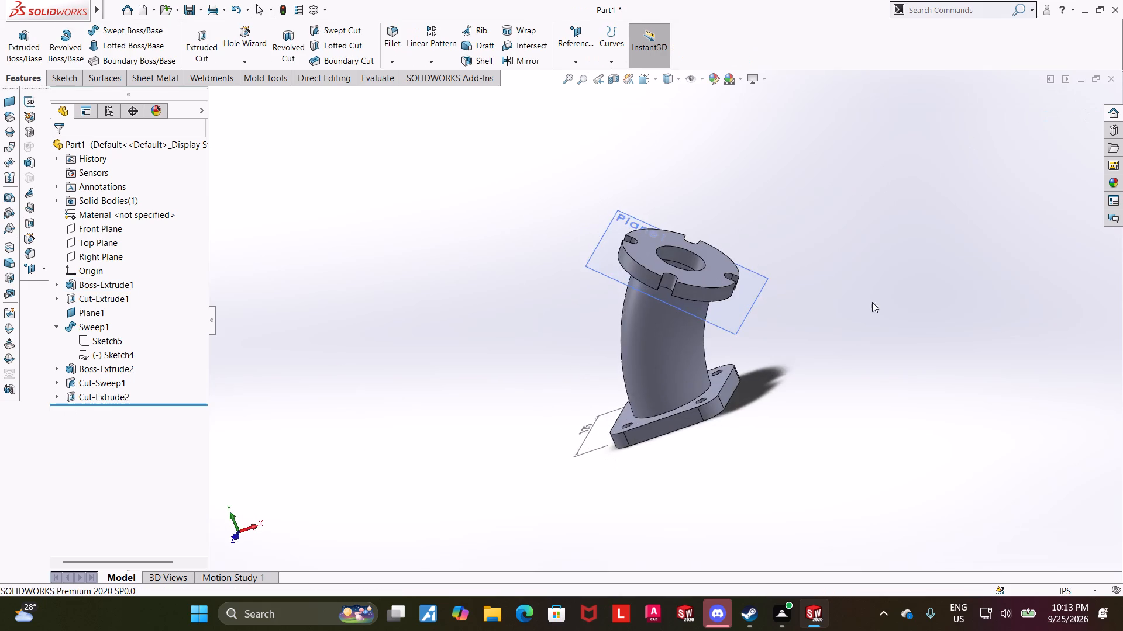
middle_click_drag(841, 338, 870, 60)
scroll(871, 61, "up", 1)
left_click(658, 323)
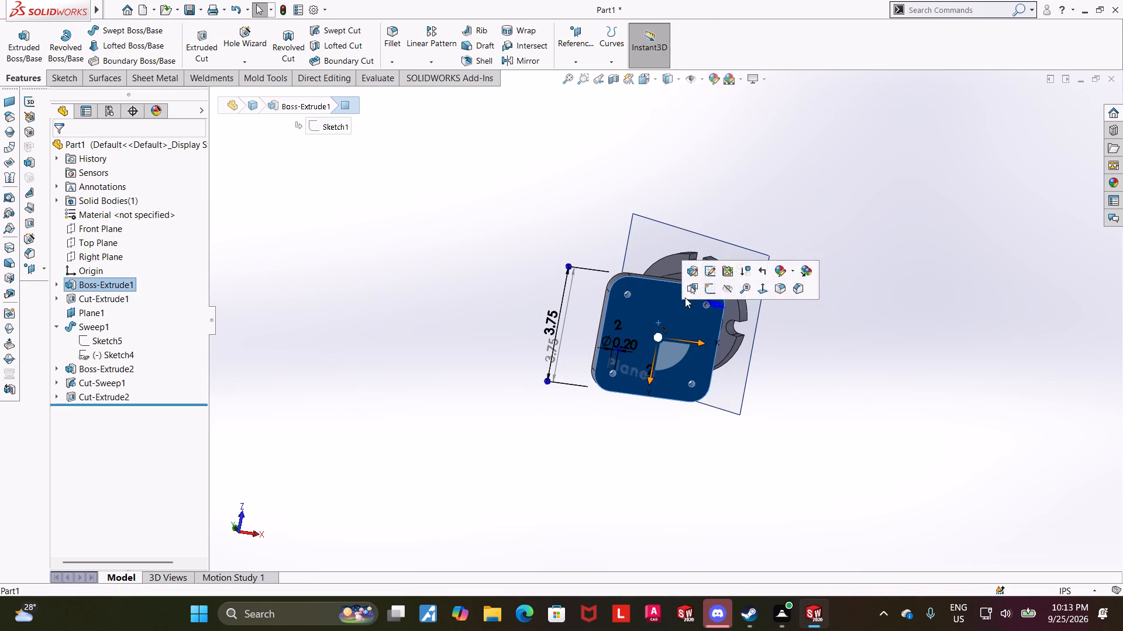
left_click(705, 286)
left_click(114, 410)
left_click(138, 393)
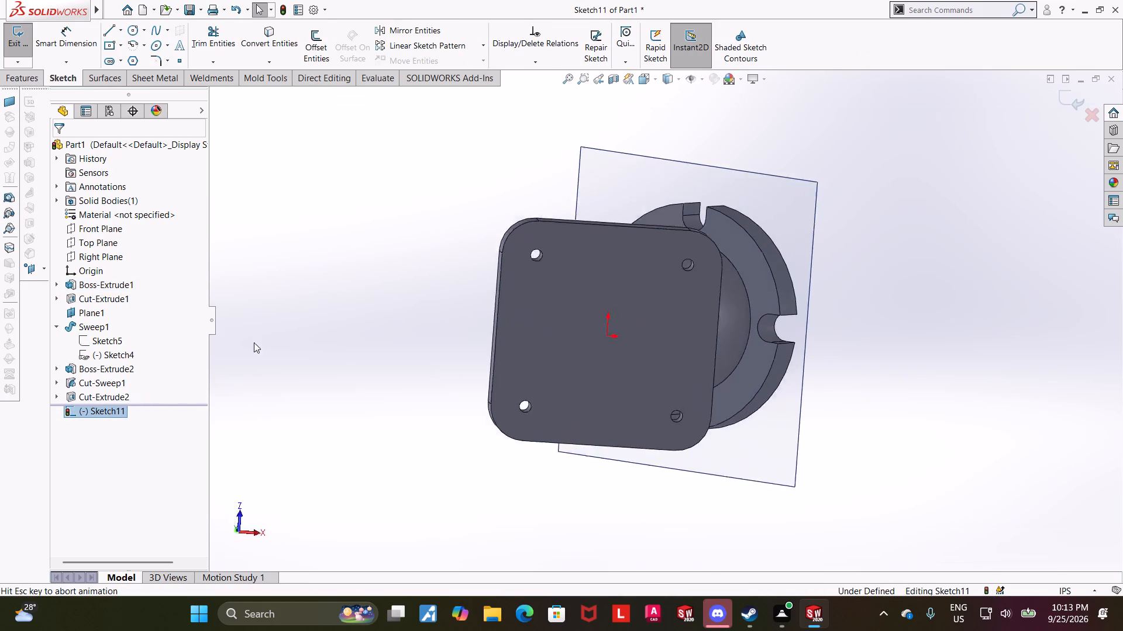
left_click(135, 30)
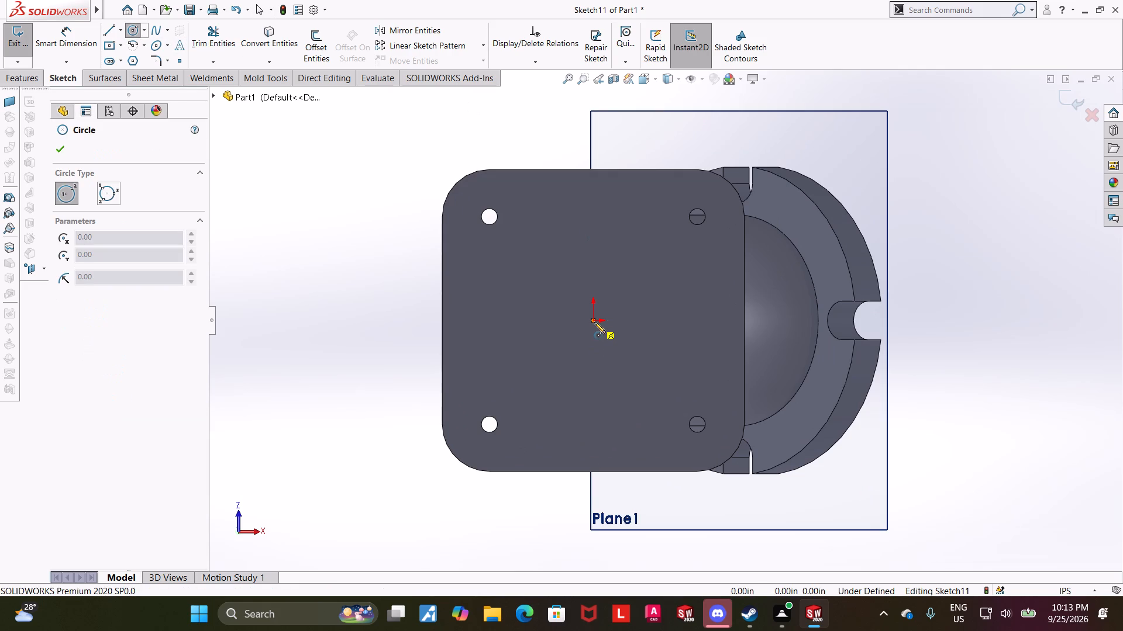
left_click(594, 322)
left_click(659, 254)
key("Escape")
Dimension the plate circle to a 1.624 in diameter and finish the sketch.
left_click(71, 27)
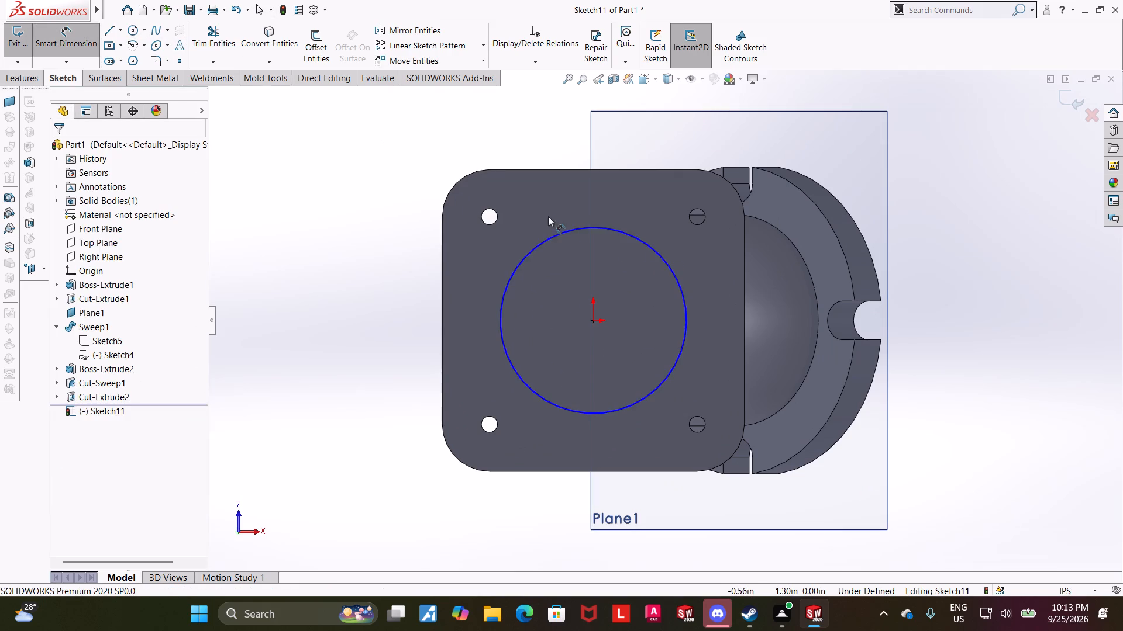
left_click(553, 234)
left_click(519, 152)
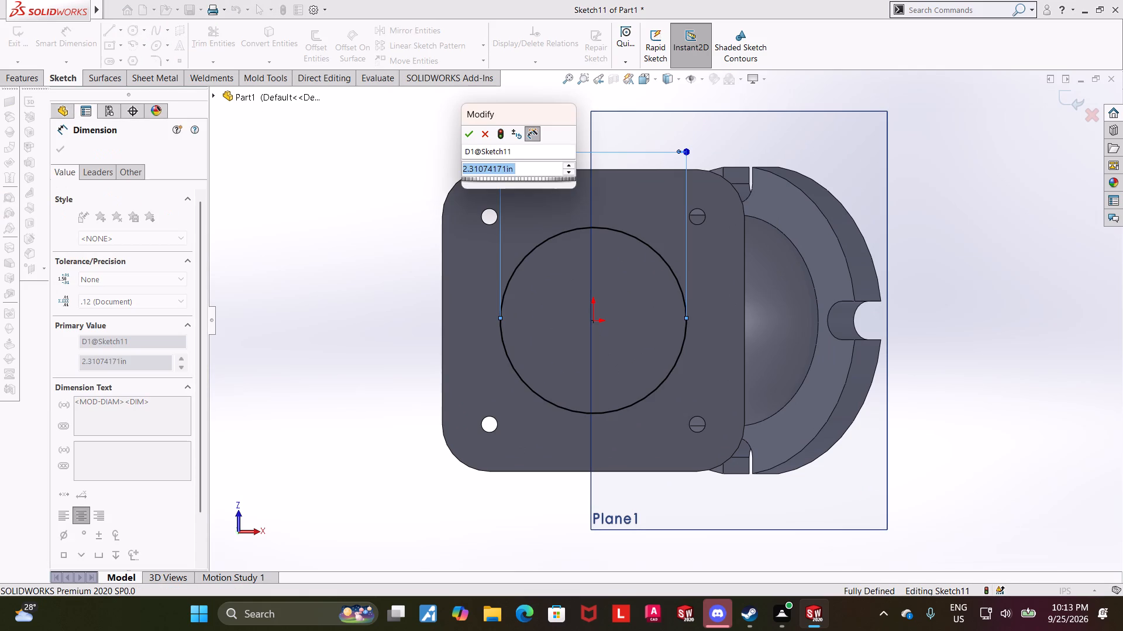
type("1.624")
key("Return")
left_click(1071, 99)
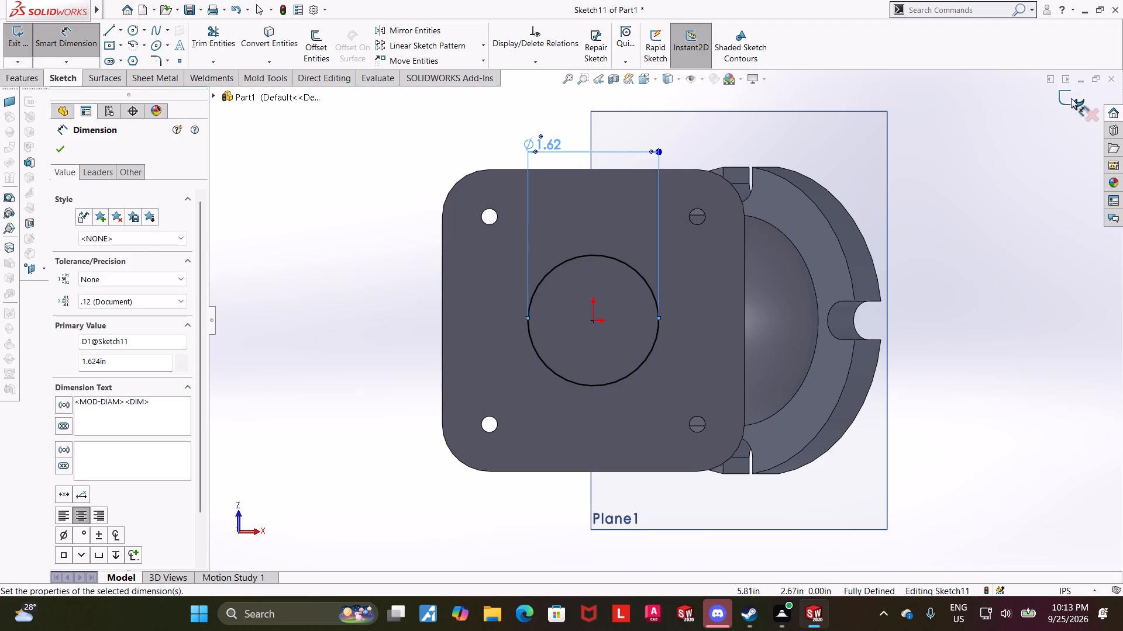
Extrude-cut the plate circle through the square plate, using Up To Surface with the plate's pipe-side face.
left_click(204, 35)
middle_click_drag(248, 247, 275, 272)
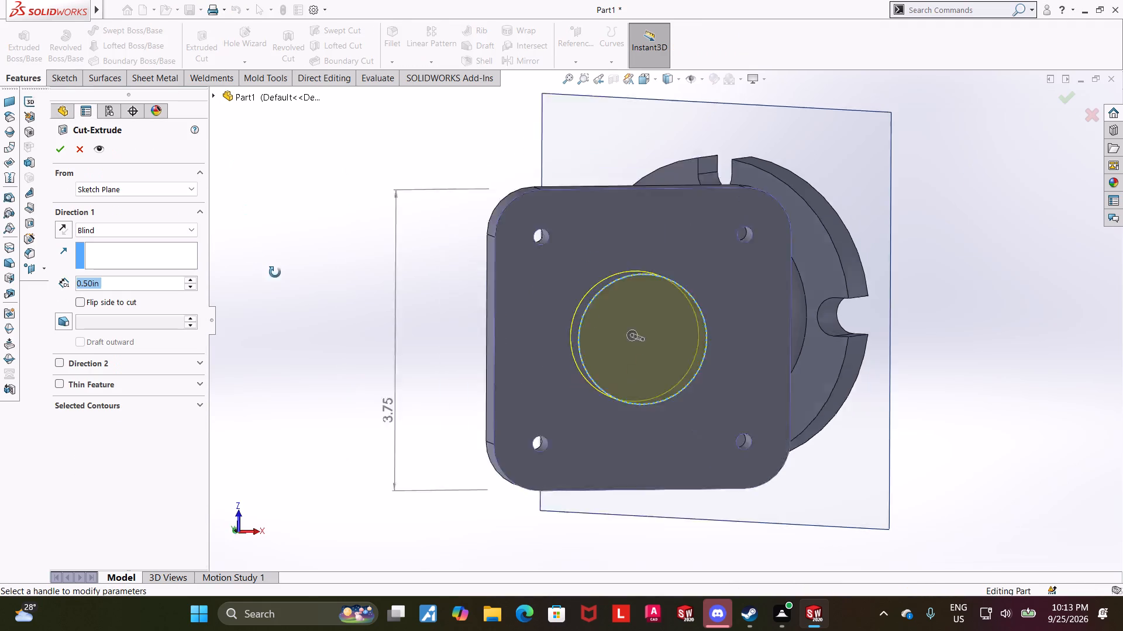
middle_click_drag(275, 272, 336, 339)
middle_click_drag(336, 344, 372, 366)
scroll(378, 369, "up", 2)
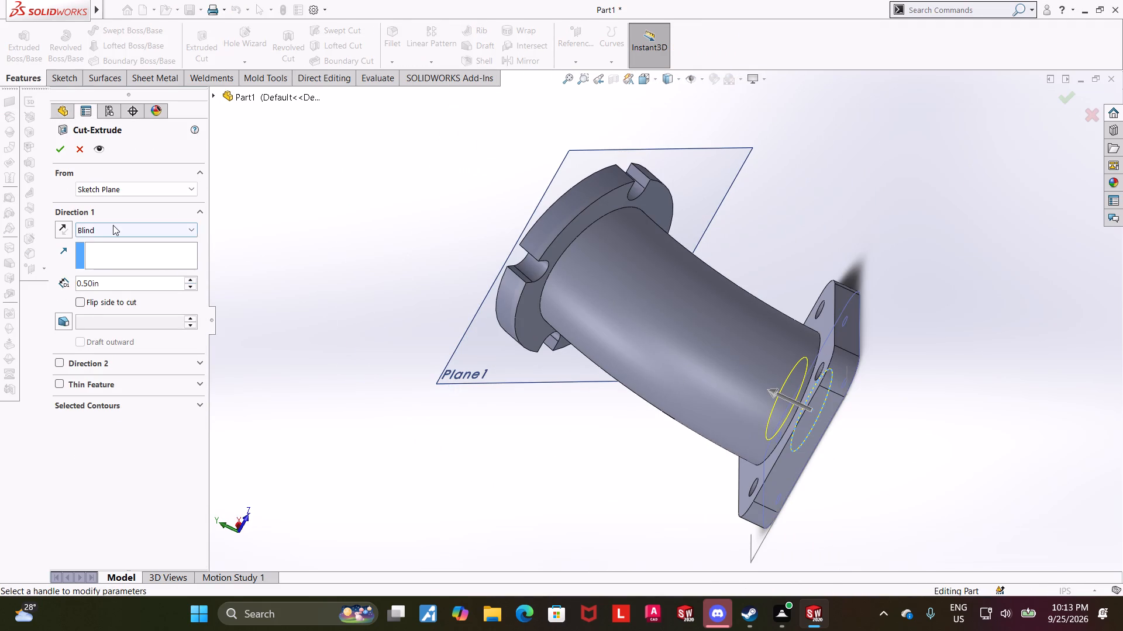
left_click(113, 225)
left_click(123, 290)
middle_click_drag(607, 488, 624, 501)
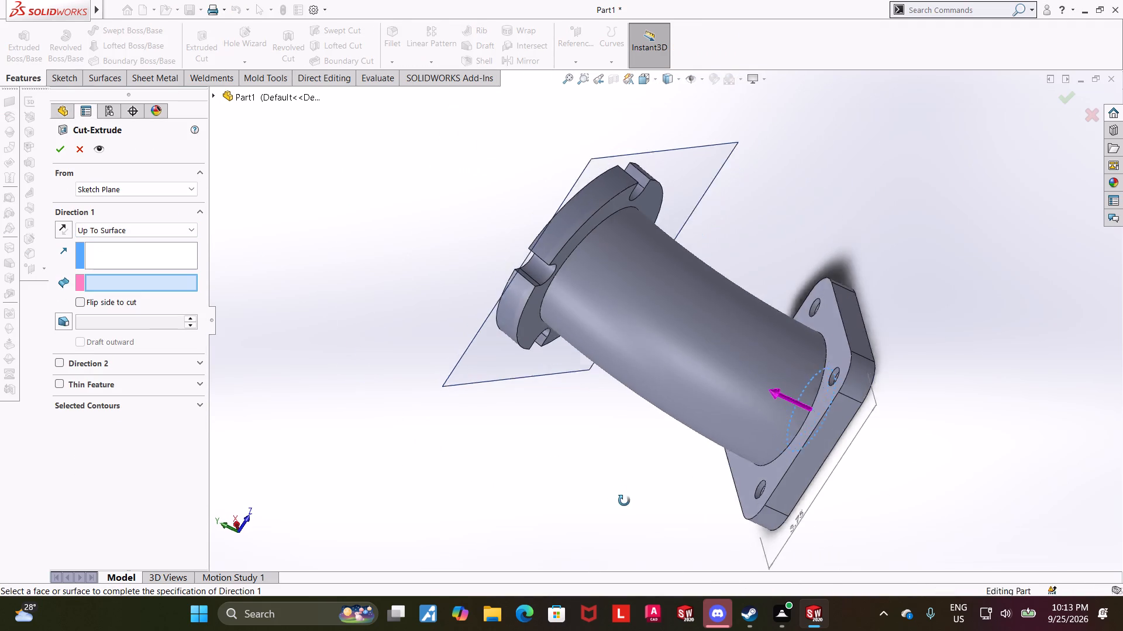
middle_click_drag(624, 501, 632, 504)
left_click(790, 475)
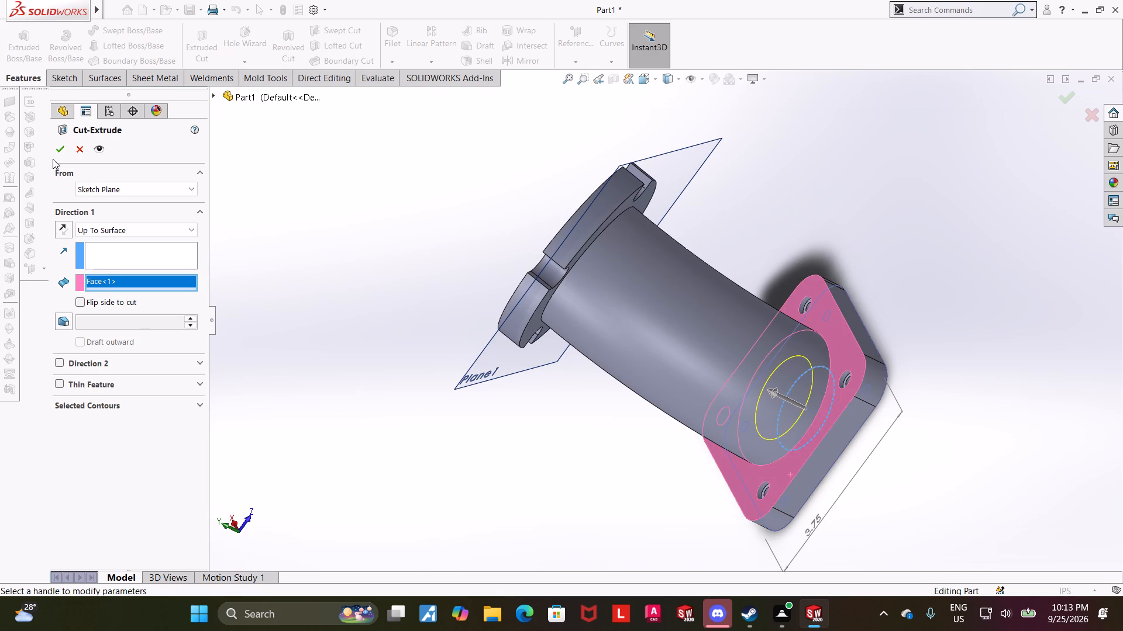
left_click(54, 153)
Examine the elbow from several angles to check the bore openings in the square plate and slotted flange.
left_click(1017, 358)
middle_click_drag(951, 363, 811, 304)
scroll(950, 363, "up", 1)
scroll(872, 239, "down", 1)
middle_click_drag(871, 230, 864, 439)
scroll(833, 387, "up", 4)
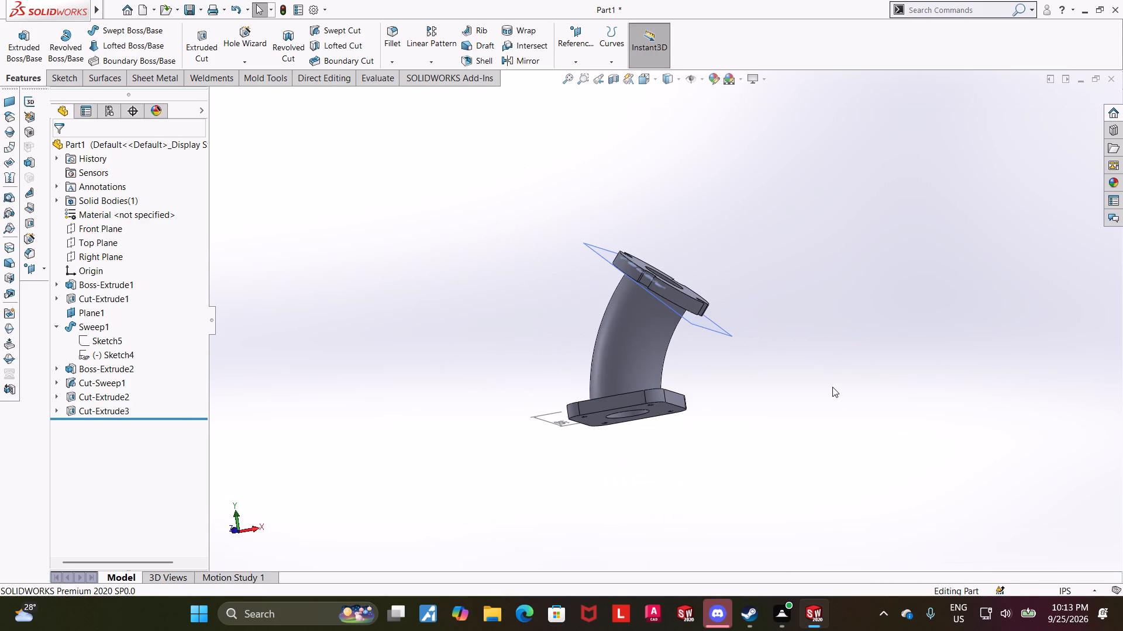
middle_click_drag(819, 371, 801, 512)
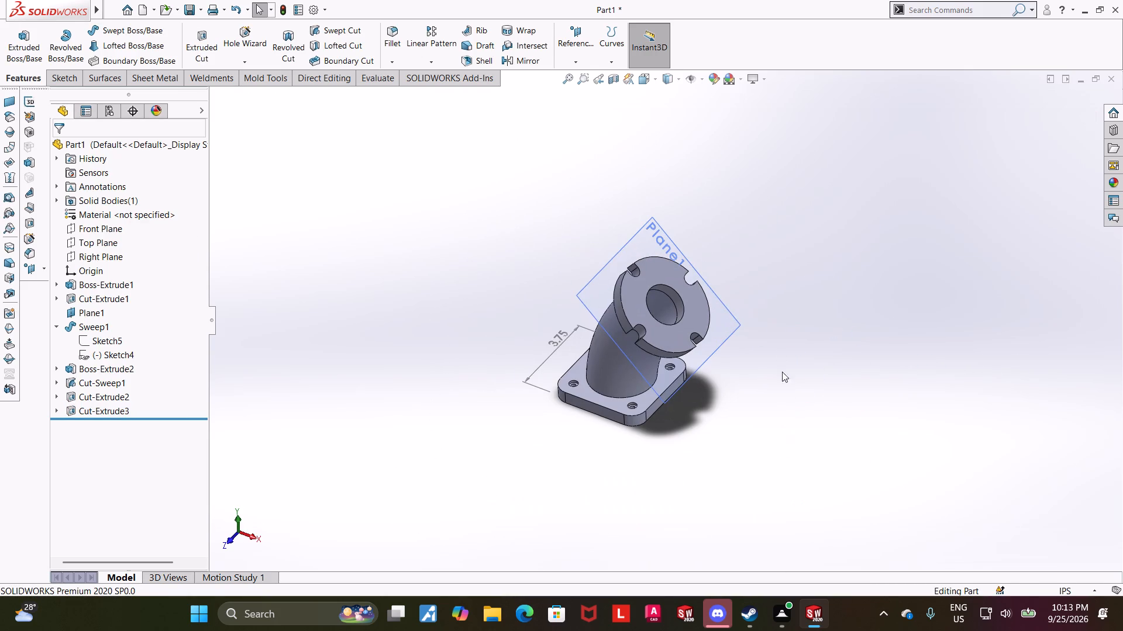
middle_click_drag(737, 353, 749, 373)
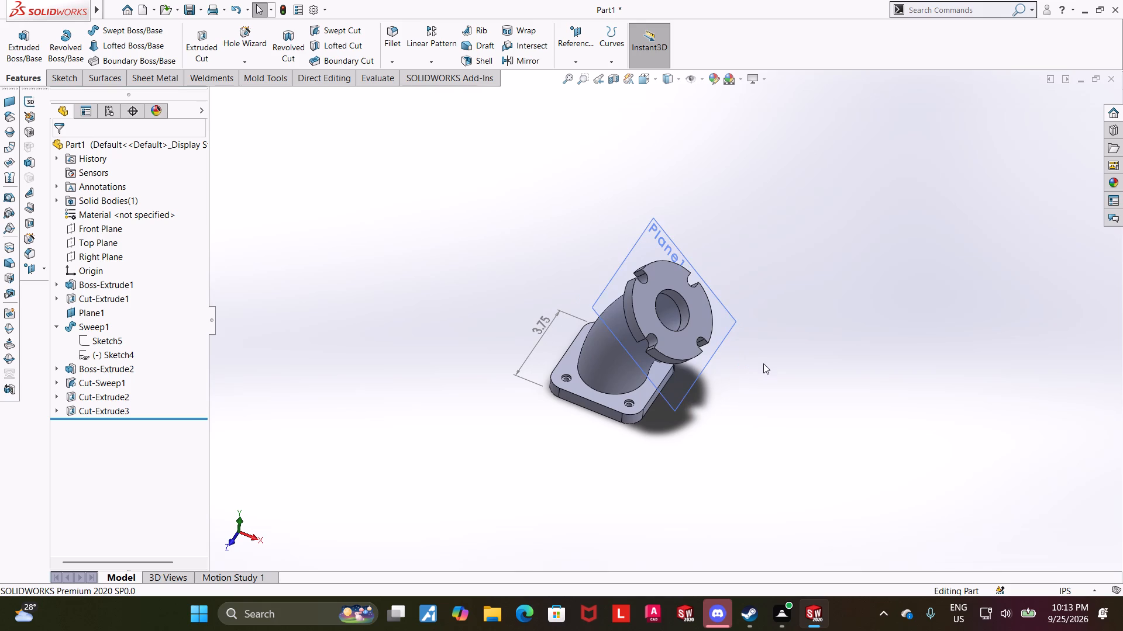
Hide the reference planes in the graphics area.
left_click(700, 79)
left_click(691, 96)
left_click(855, 259)
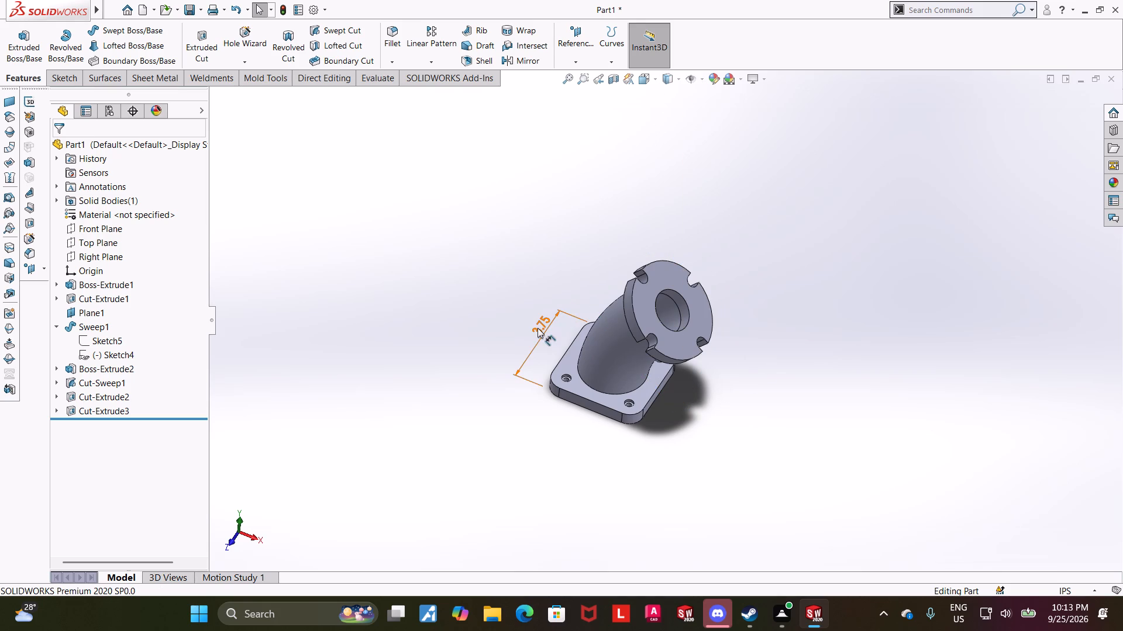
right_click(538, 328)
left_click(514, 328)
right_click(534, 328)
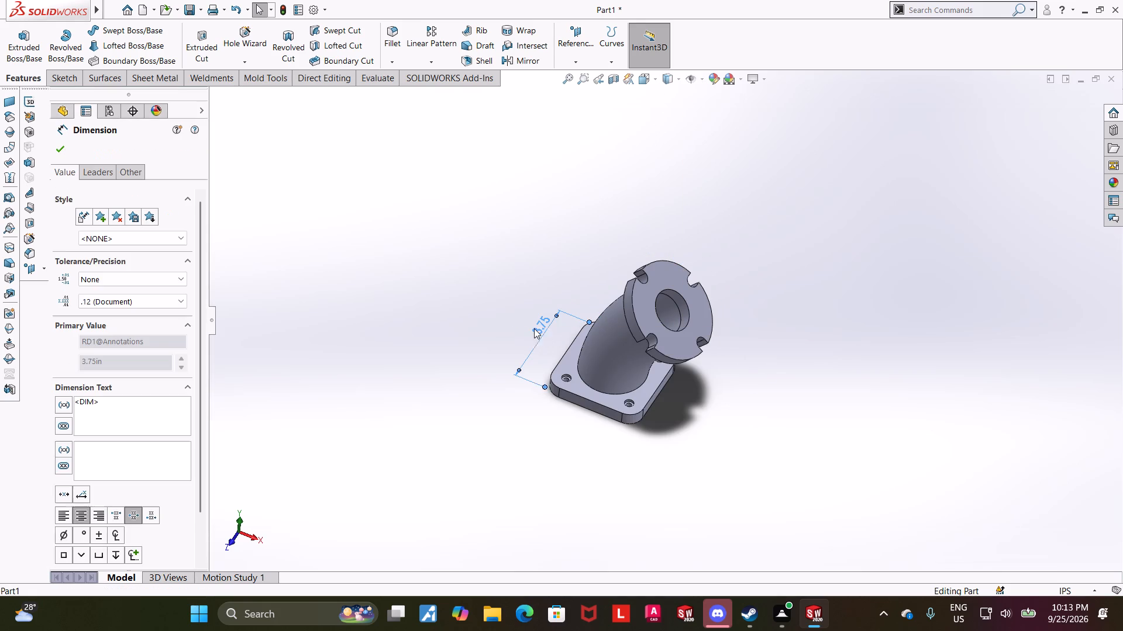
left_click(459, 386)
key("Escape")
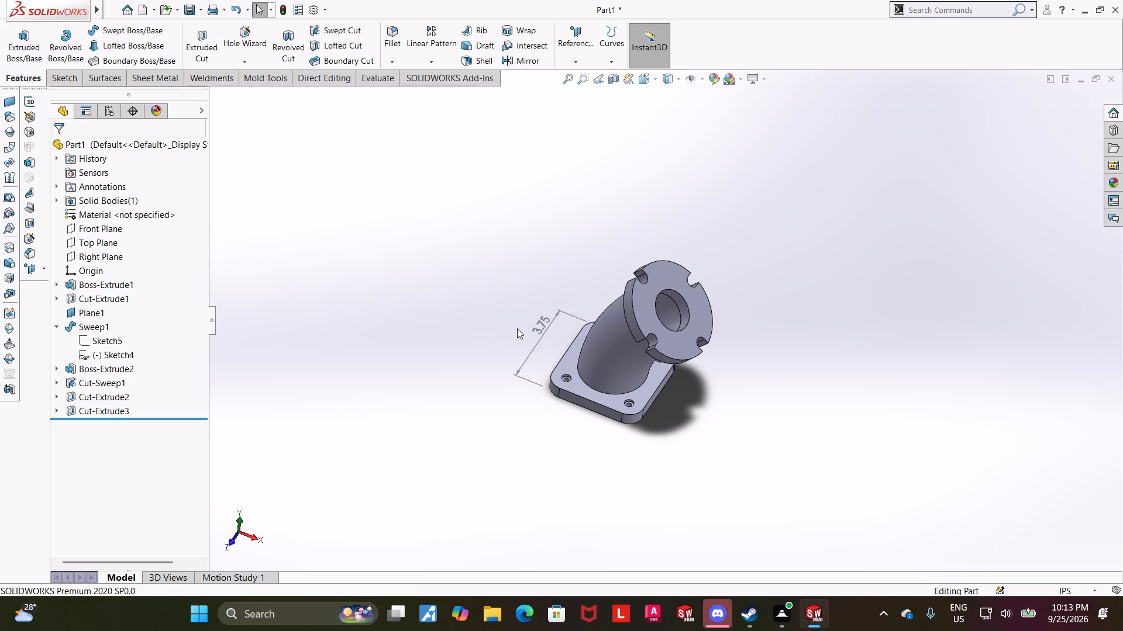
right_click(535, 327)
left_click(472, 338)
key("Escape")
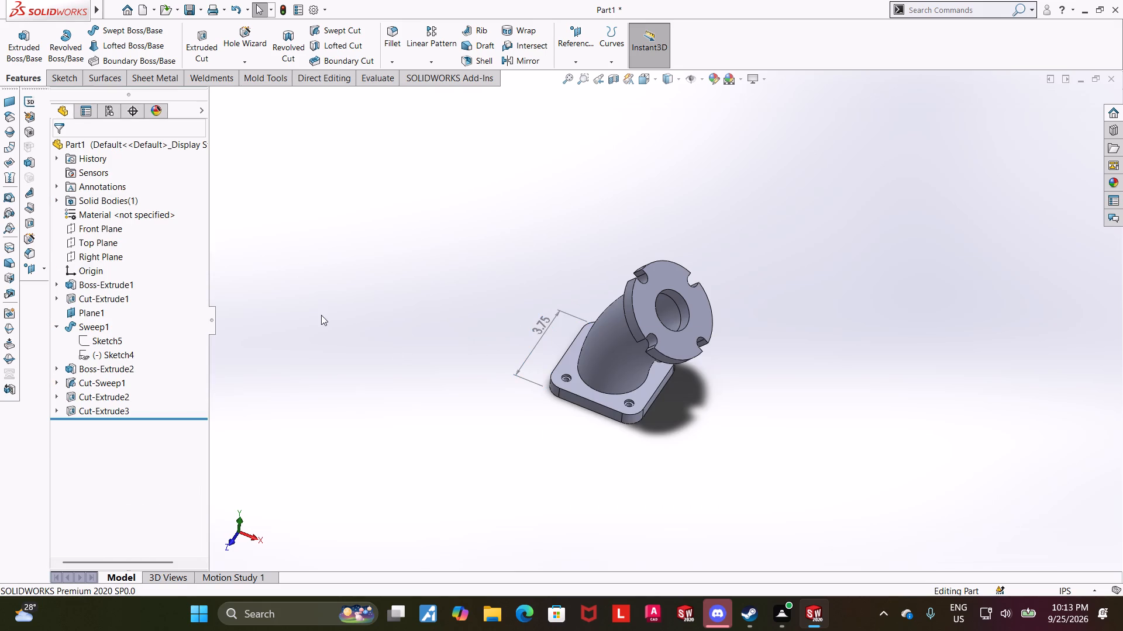
Show the elbow in isometric view and inspect it from the side and from below.
middle_click(322, 312)
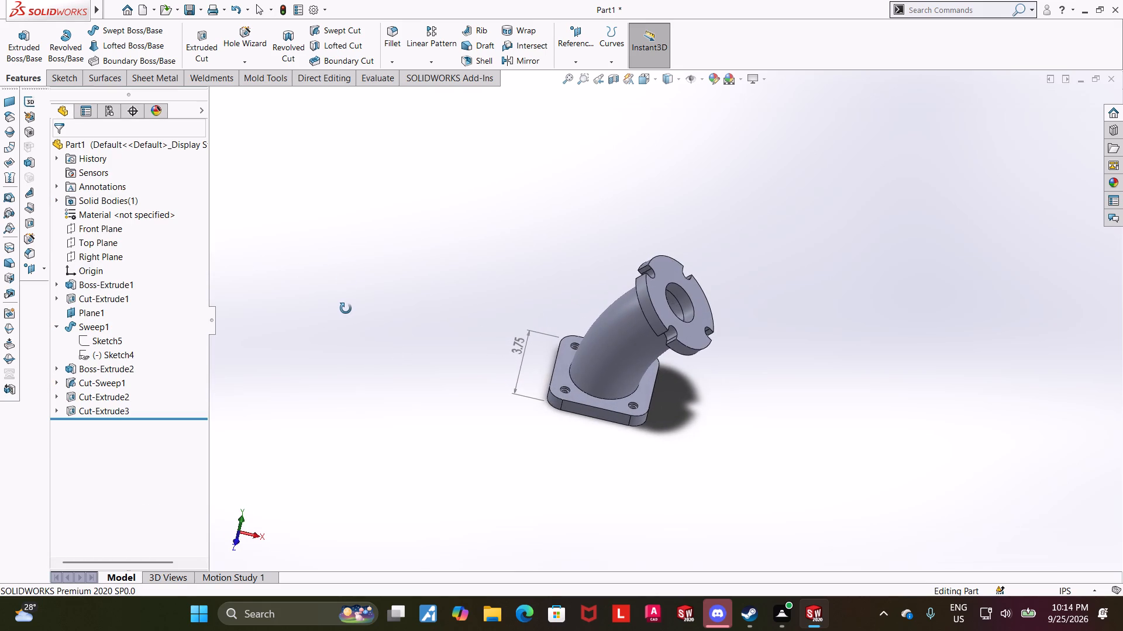
key("ctrl+7")
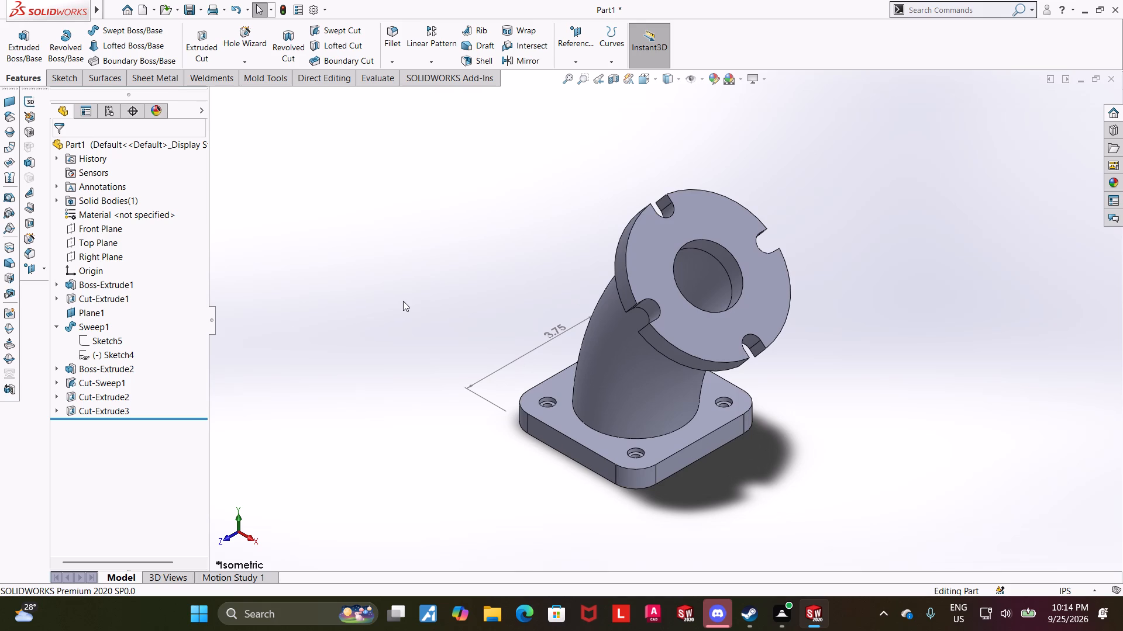
middle_click_drag(421, 321, 542, 310)
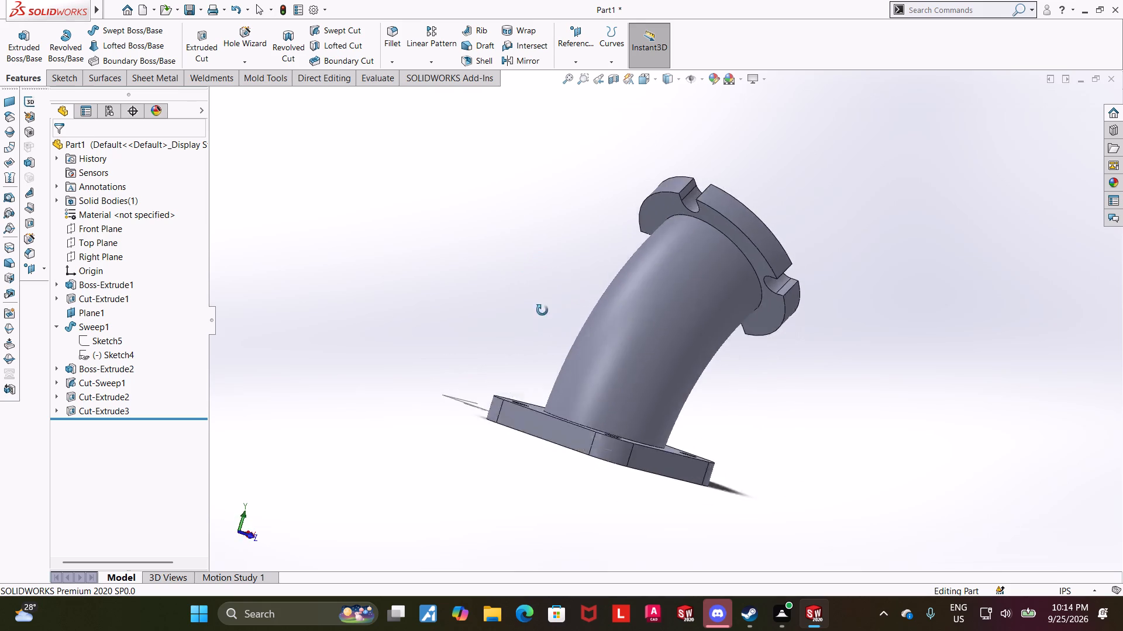
middle_click_drag(542, 310, 483, 303)
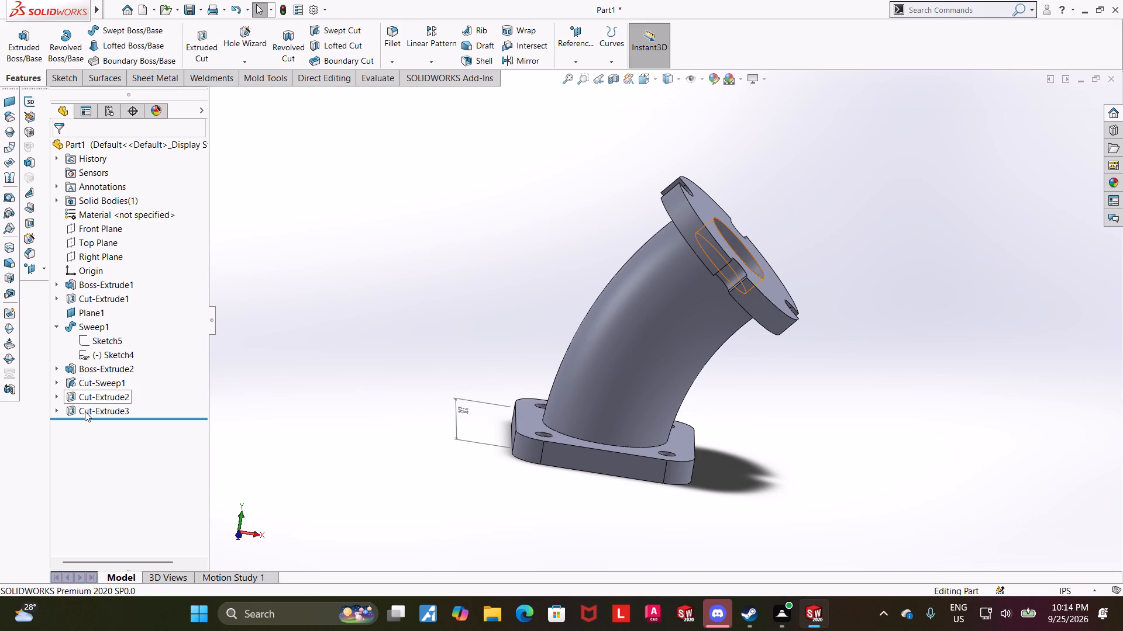
middle_click_drag(954, 384, 1010, 348)
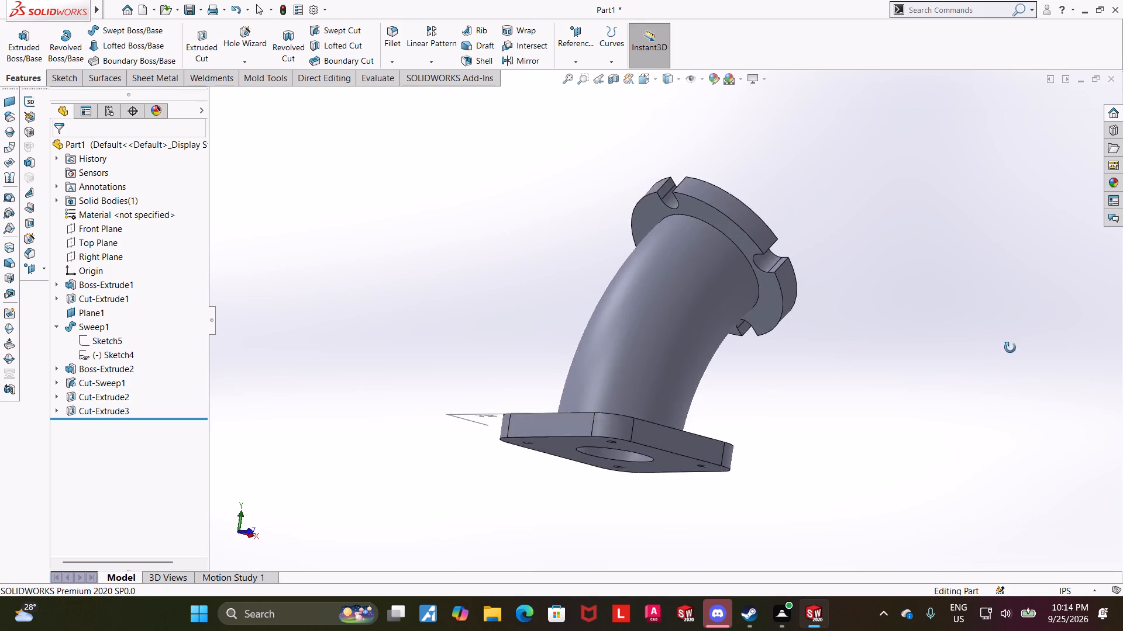
Delete the Cut-Extrude2 feature that bores through the slotted flange, keeping its sketch.
middle_click_drag(1010, 348, 876, 406)
scroll(875, 406, "down", 1)
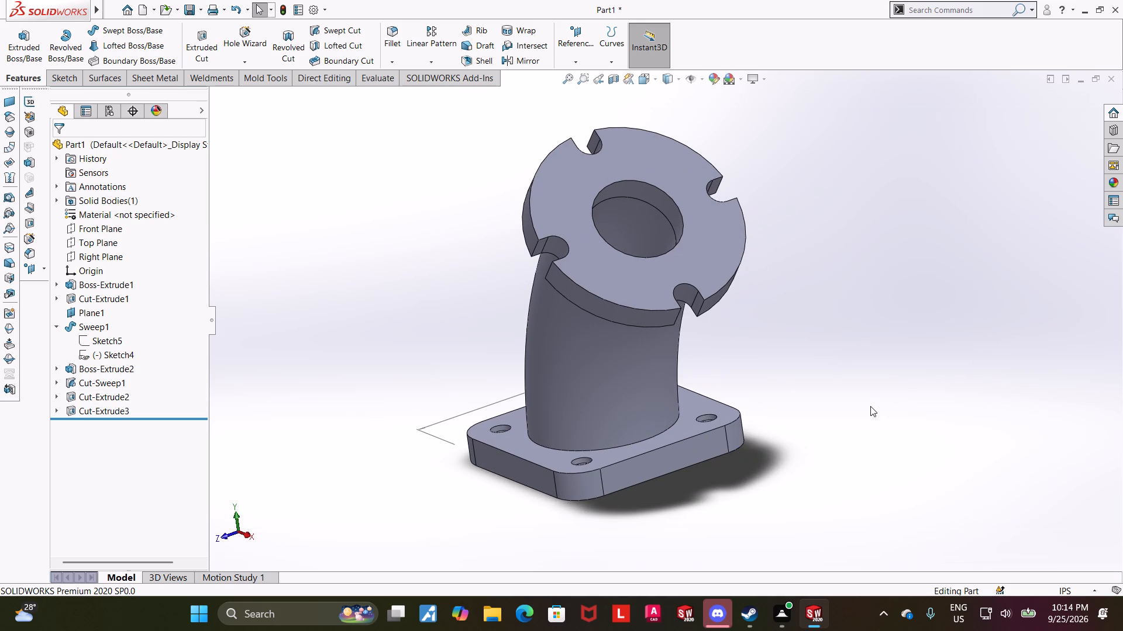
middle_click_drag(363, 379, 395, 367)
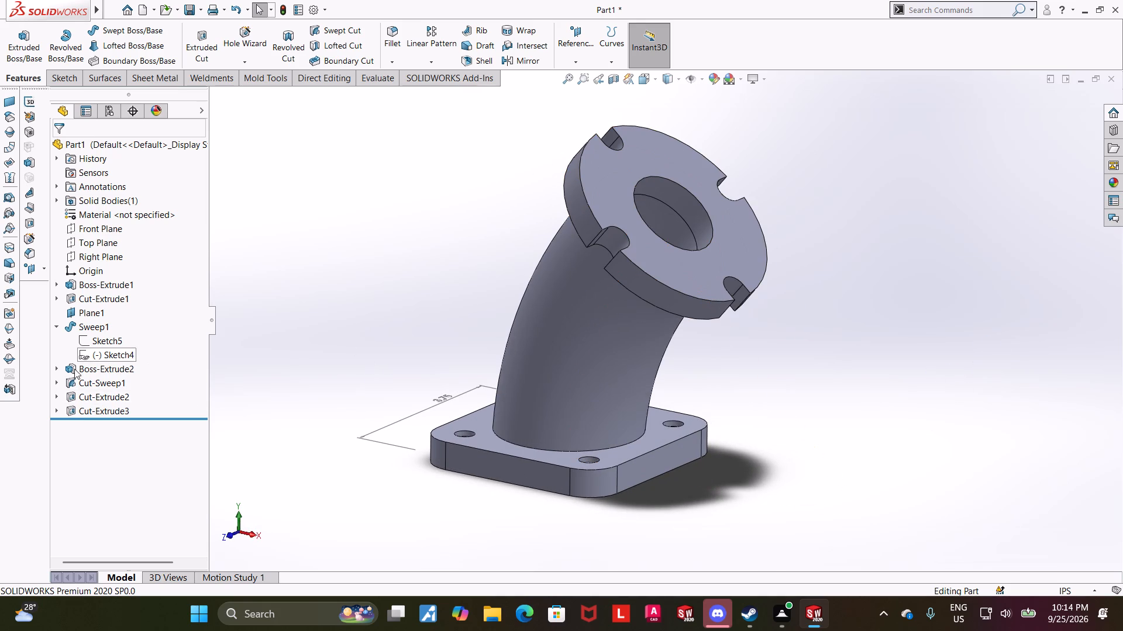
right_click(85, 397)
left_click(121, 441)
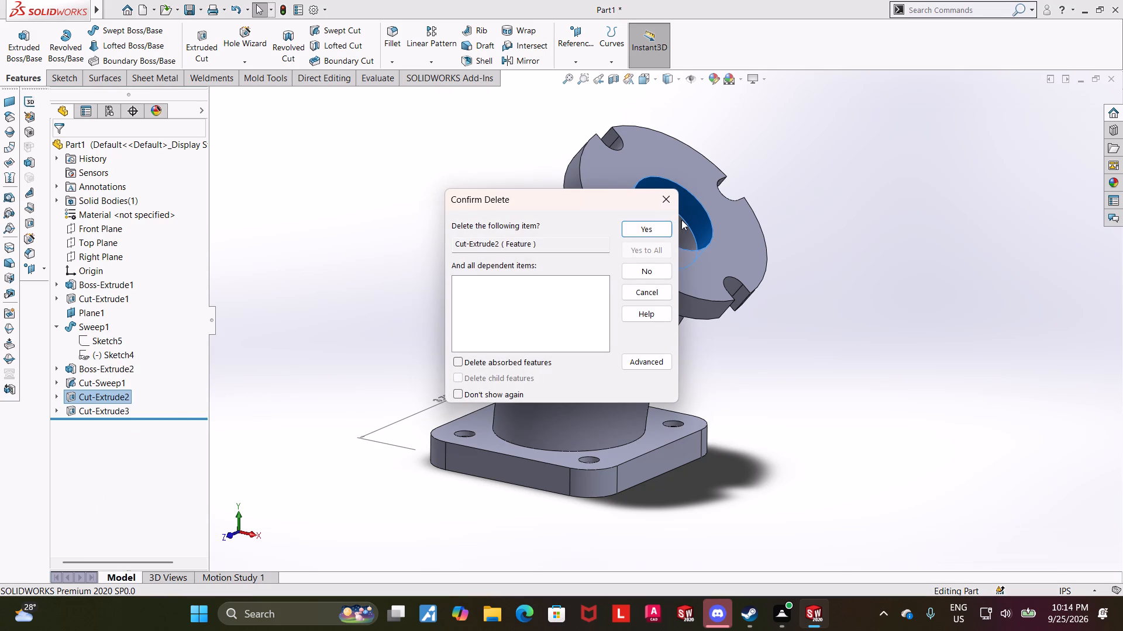
left_click(660, 229)
left_click(998, 351)
left_click(237, 408)
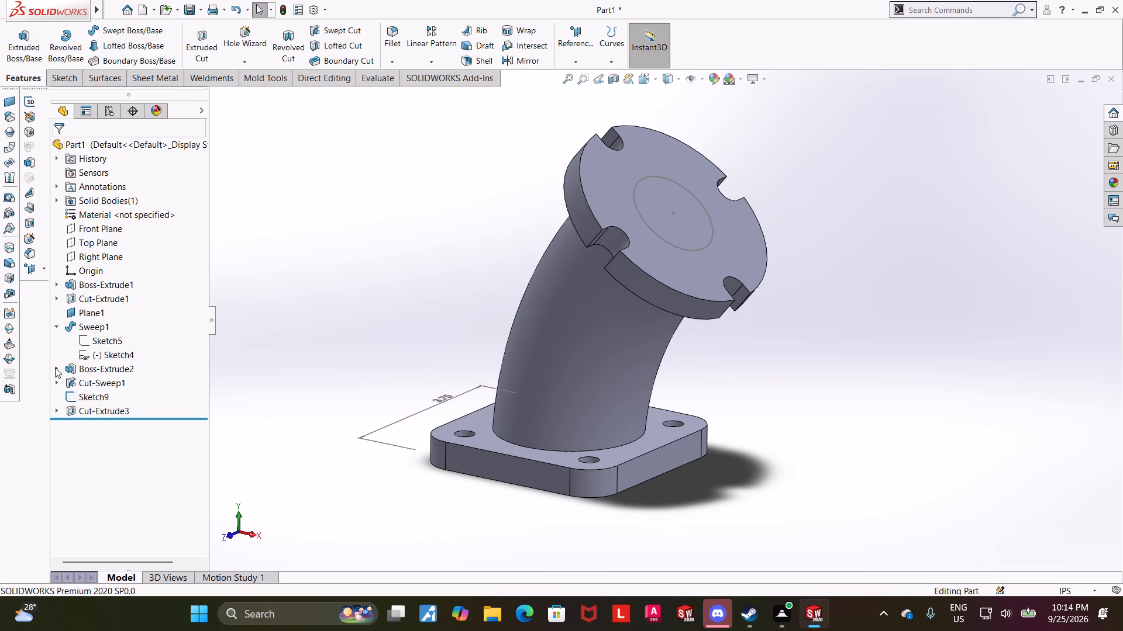
Reverse the extrusion direction of the slotted flange, Boss-Extrude2, so its 0.50 in thickness runs back over the pipe.
left_click(85, 372)
left_click(98, 332)
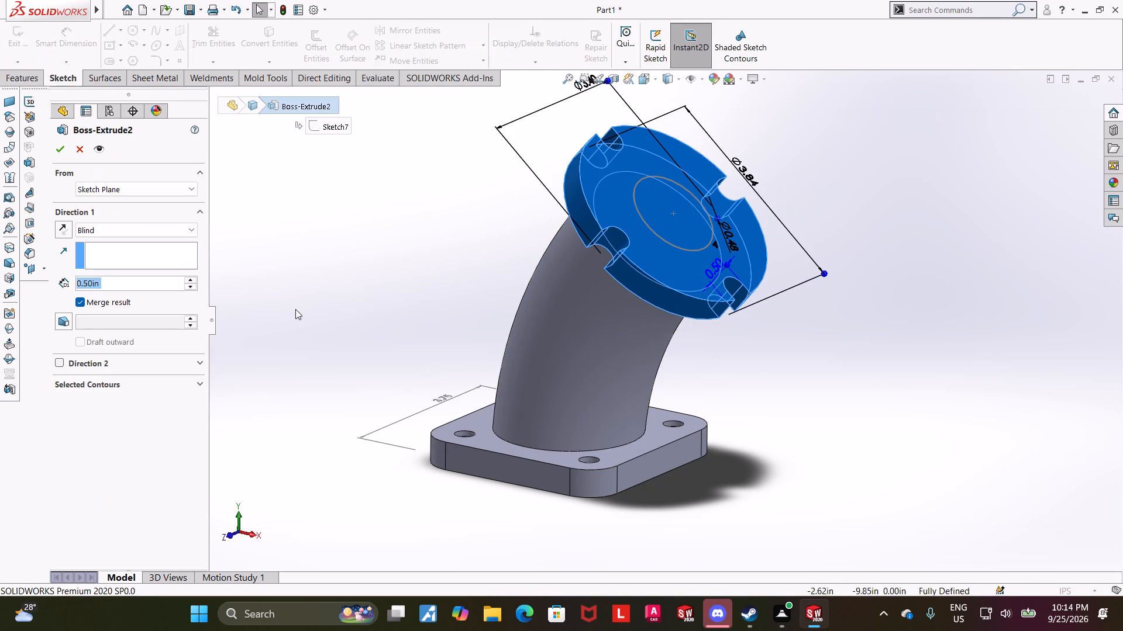
middle_click_drag(298, 307, 329, 277)
middle_click_drag(352, 228, 360, 214)
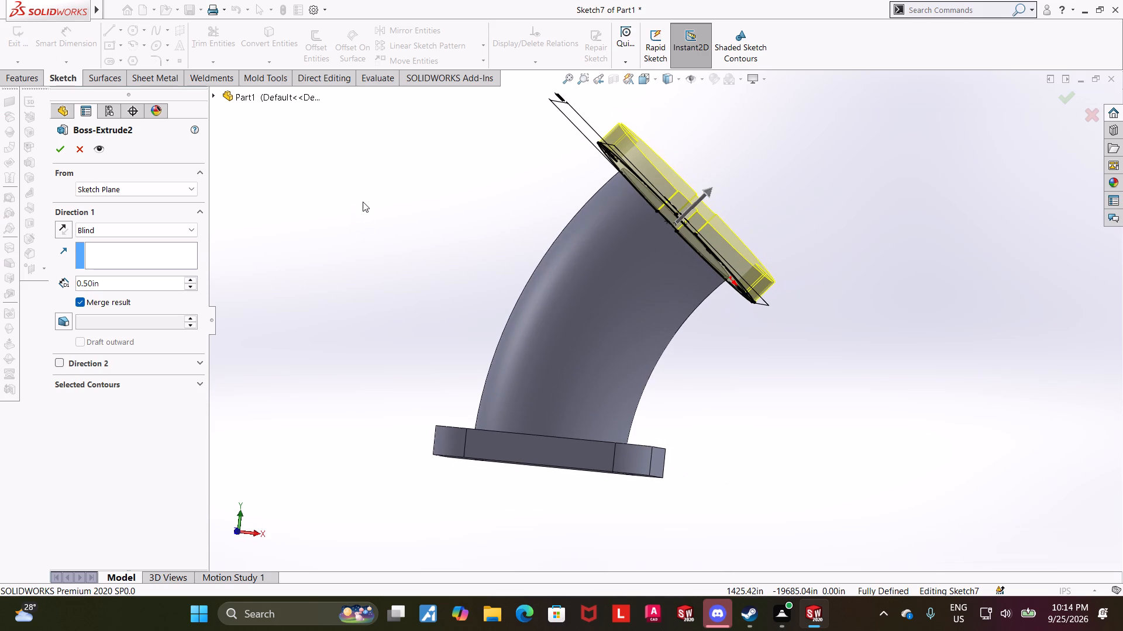
middle_click_drag(363, 210, 368, 206)
left_click(61, 234)
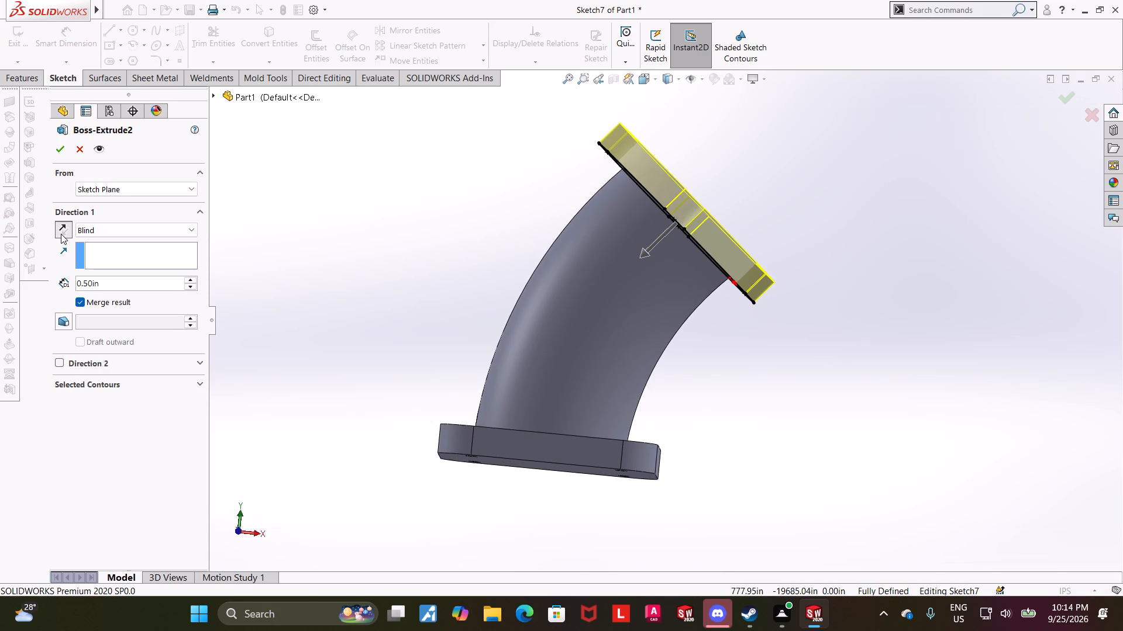
left_click(63, 154)
left_click(424, 226)
middle_click_drag(402, 226, 392, 241)
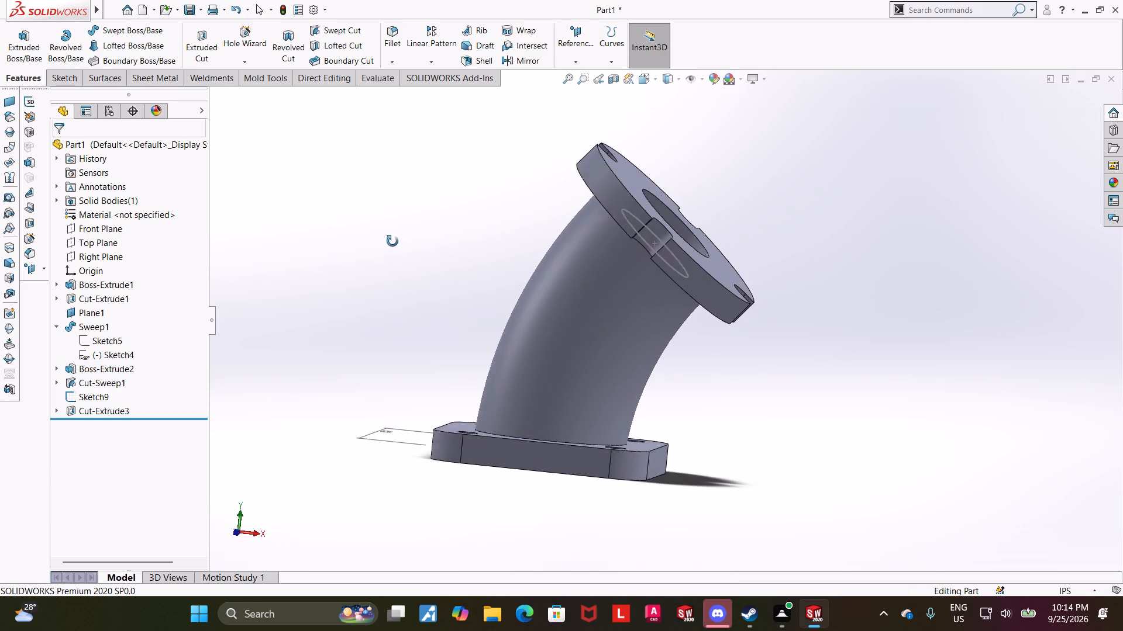
middle_click_drag(392, 241, 361, 282)
left_click(342, 305)
middle_click_drag(374, 275, 345, 316)
left_click(345, 328)
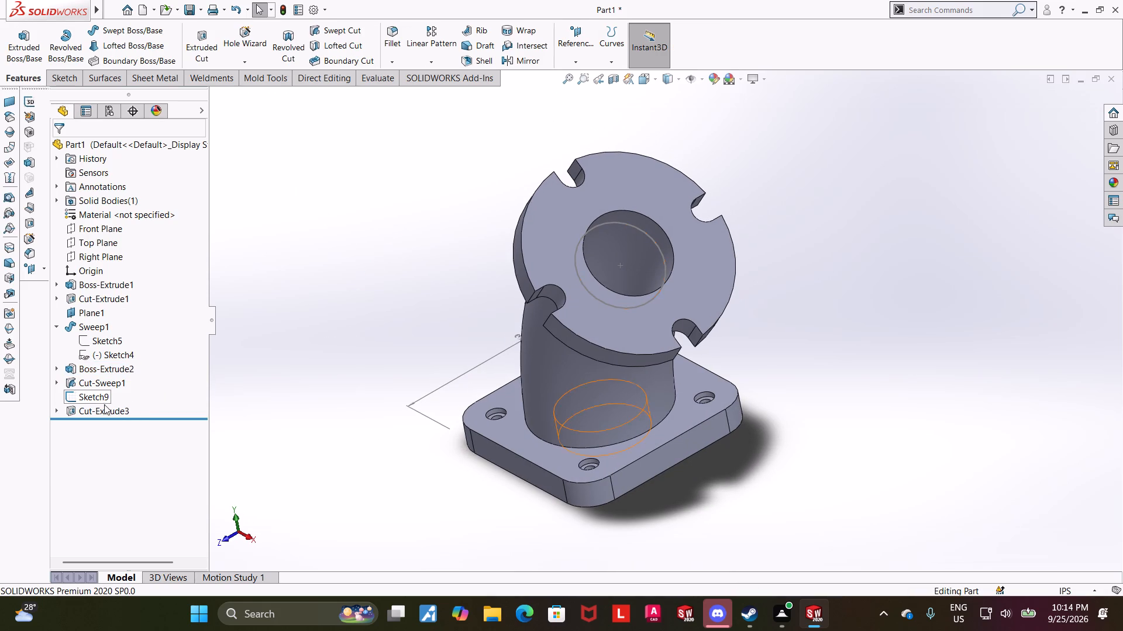
Delete the leftover bore circle sketch, Sketch9.
left_click(88, 400)
right_click(88, 400)
left_click(118, 455)
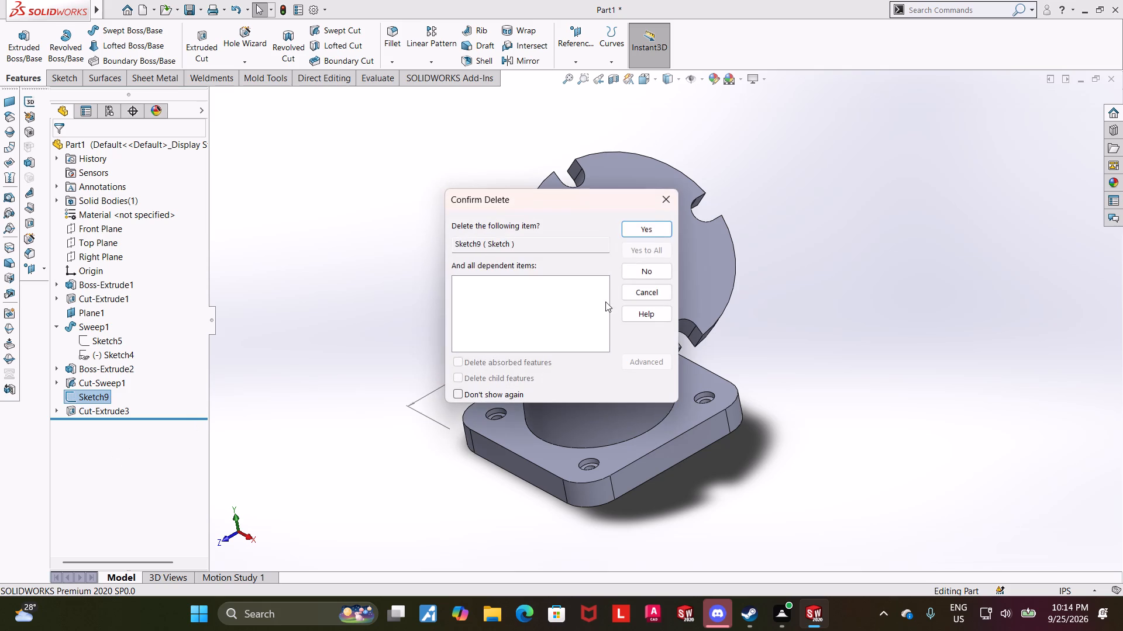
left_click(648, 230)
Edit the sweep path sketch, Sketch4, in front view and dimension the slanted 45° construction line to 4.88 in.
middle_click_drag(1001, 390, 1050, 342)
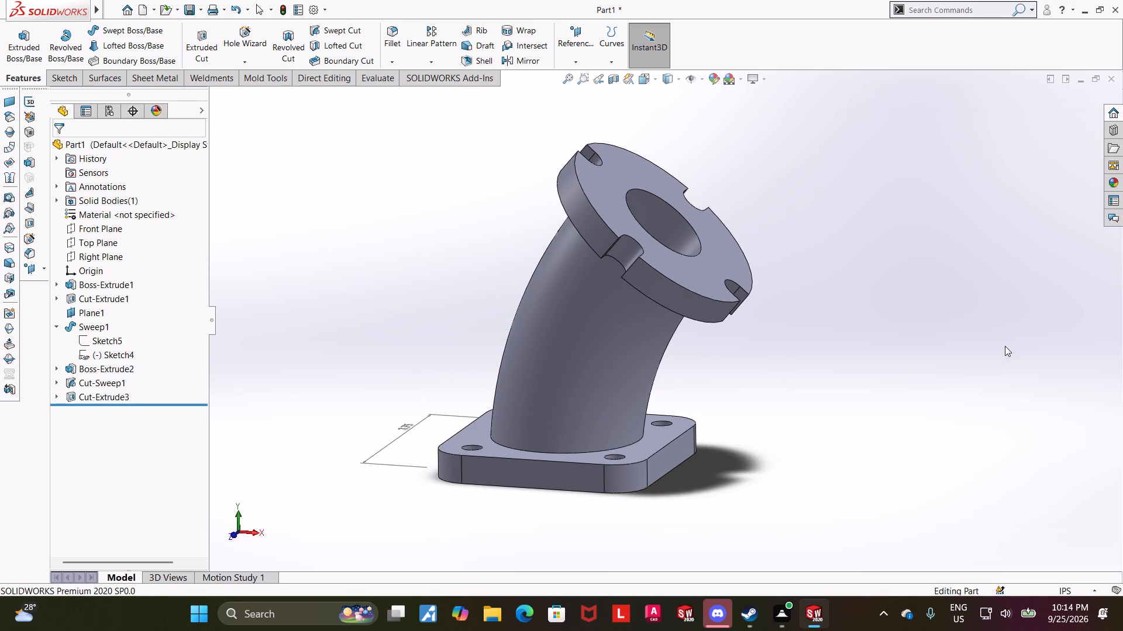
middle_click_drag(1005, 346, 1020, 320)
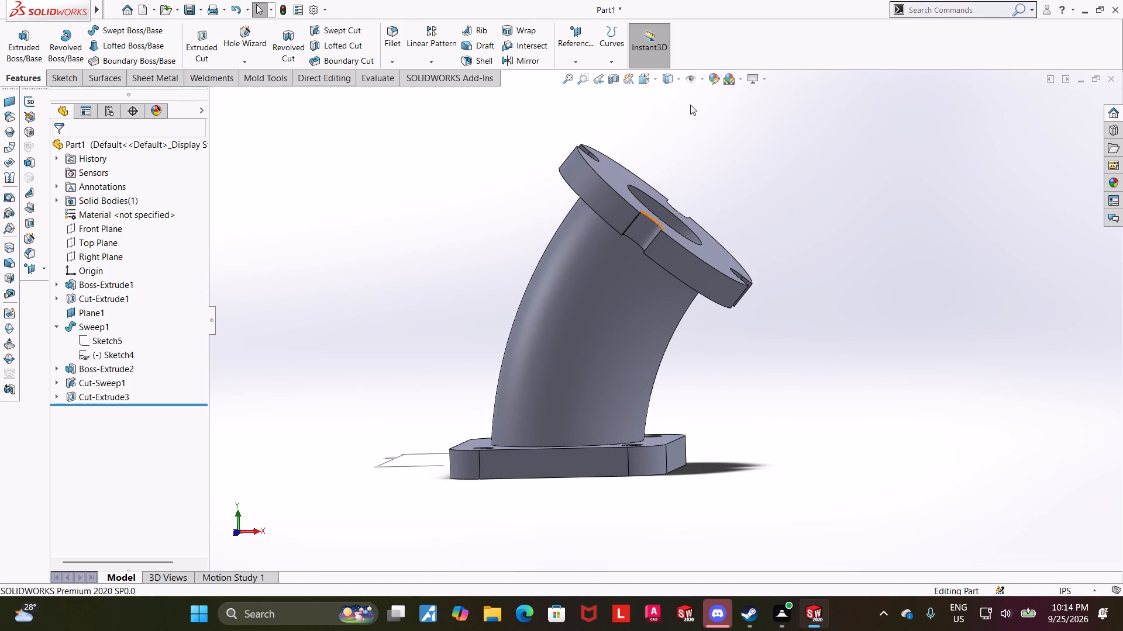
left_click(649, 81)
left_click(552, 390)
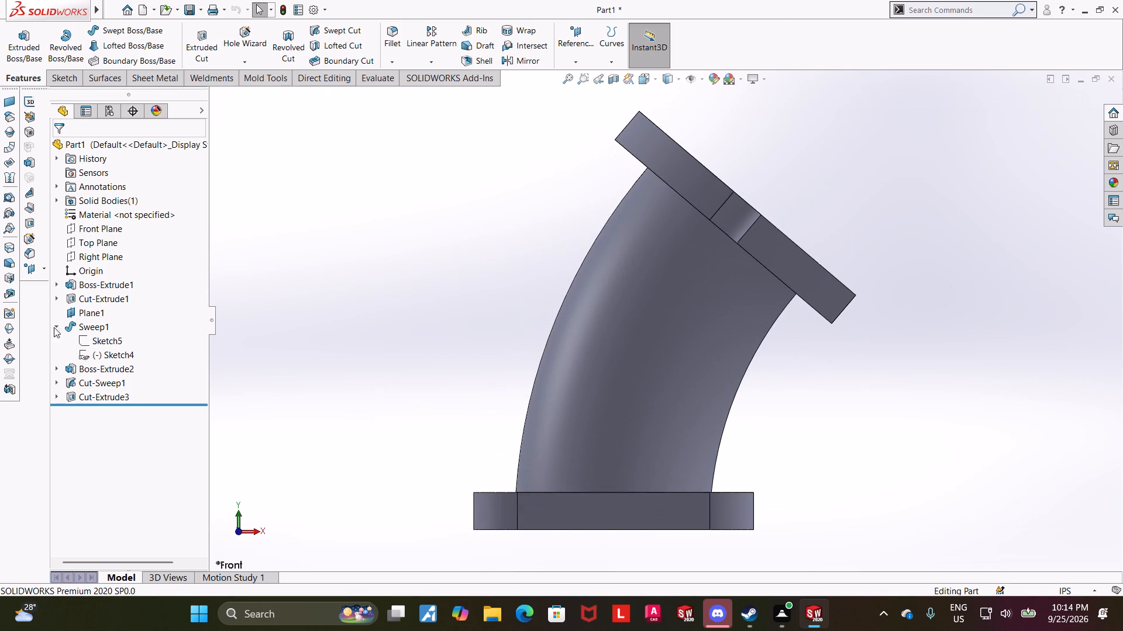
left_click(94, 356)
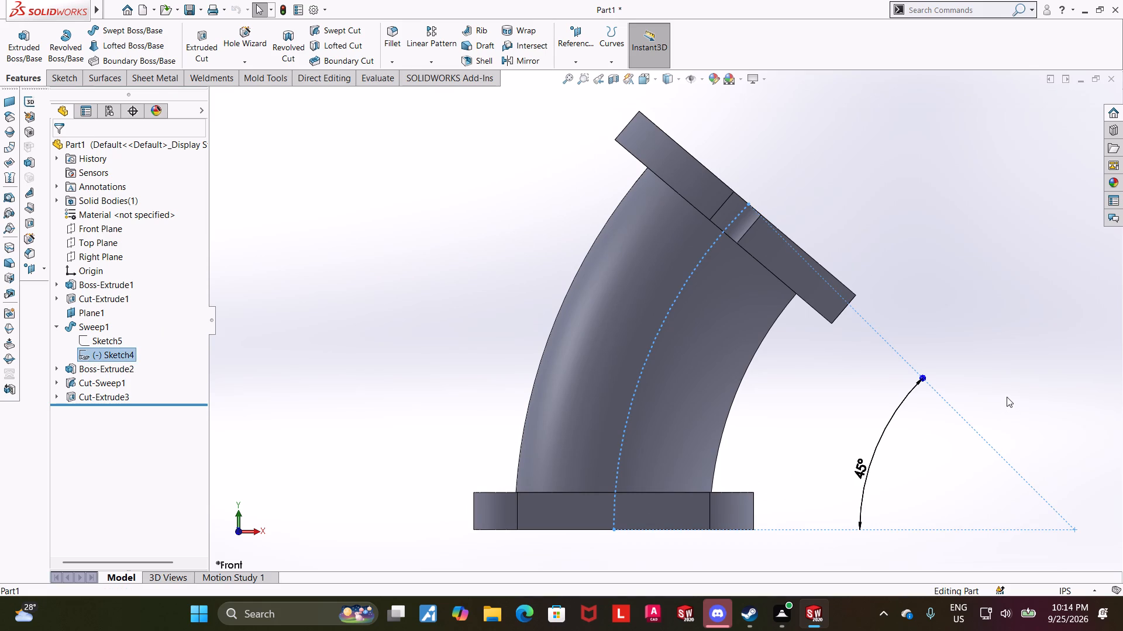
scroll(1007, 396, "up", 2)
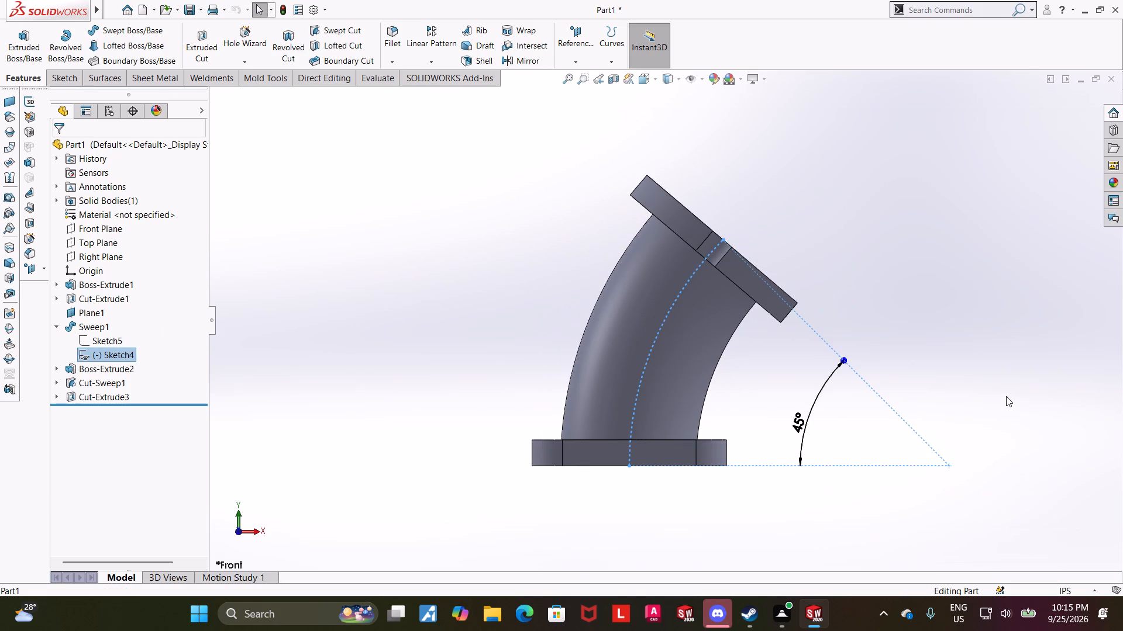
scroll(1006, 396, "up", 1)
left_click(112, 354)
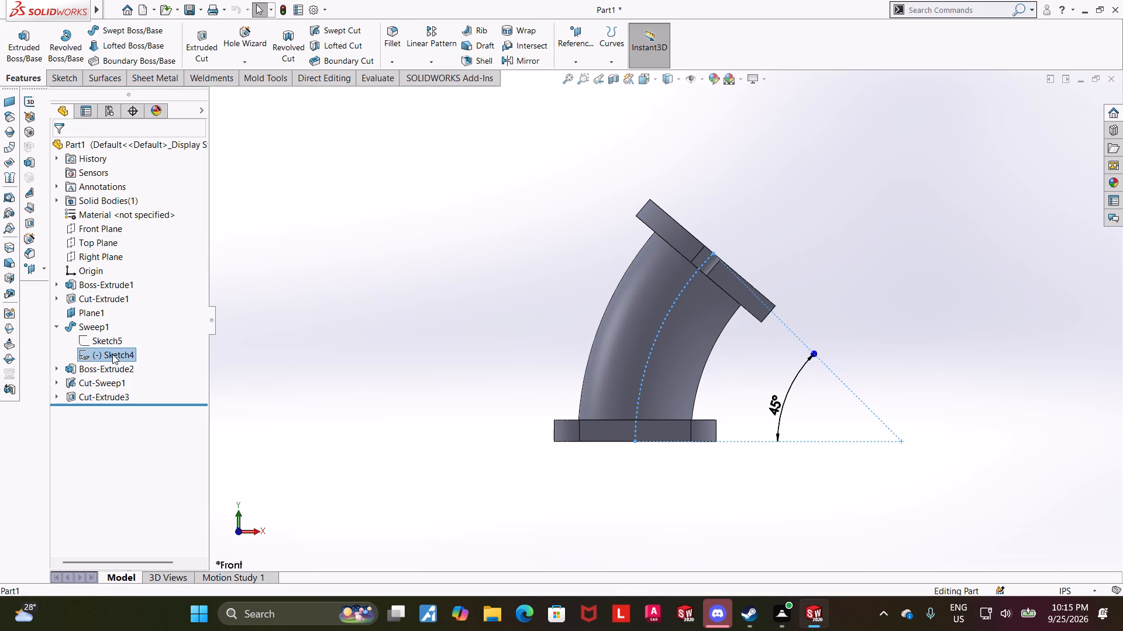
left_click(120, 320)
left_click(308, 347)
left_click(90, 354)
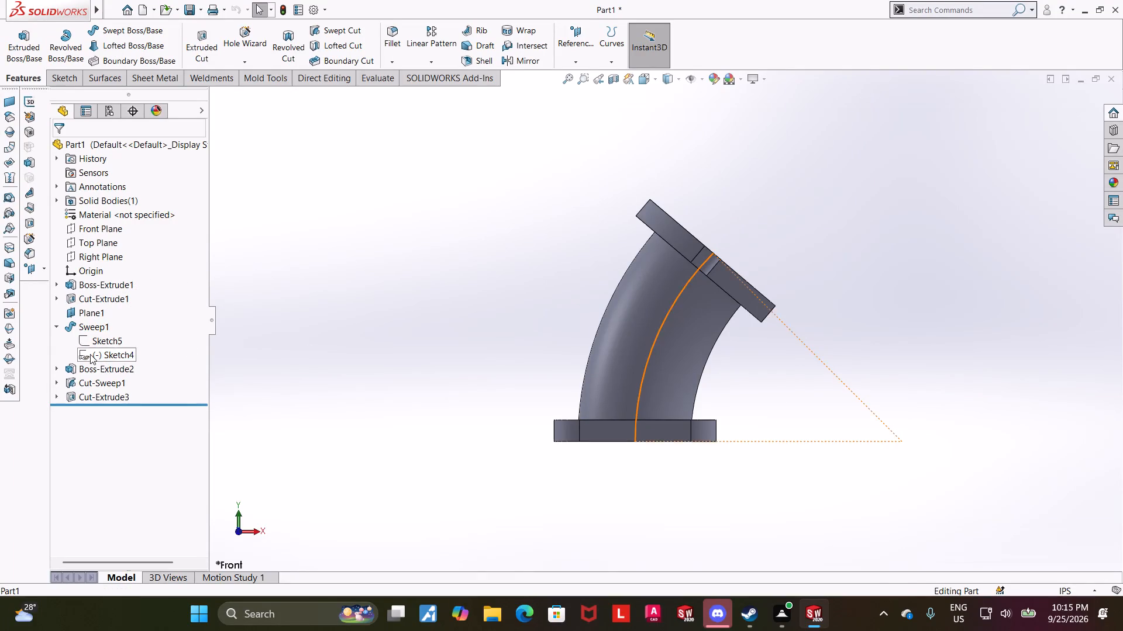
left_click(99, 320)
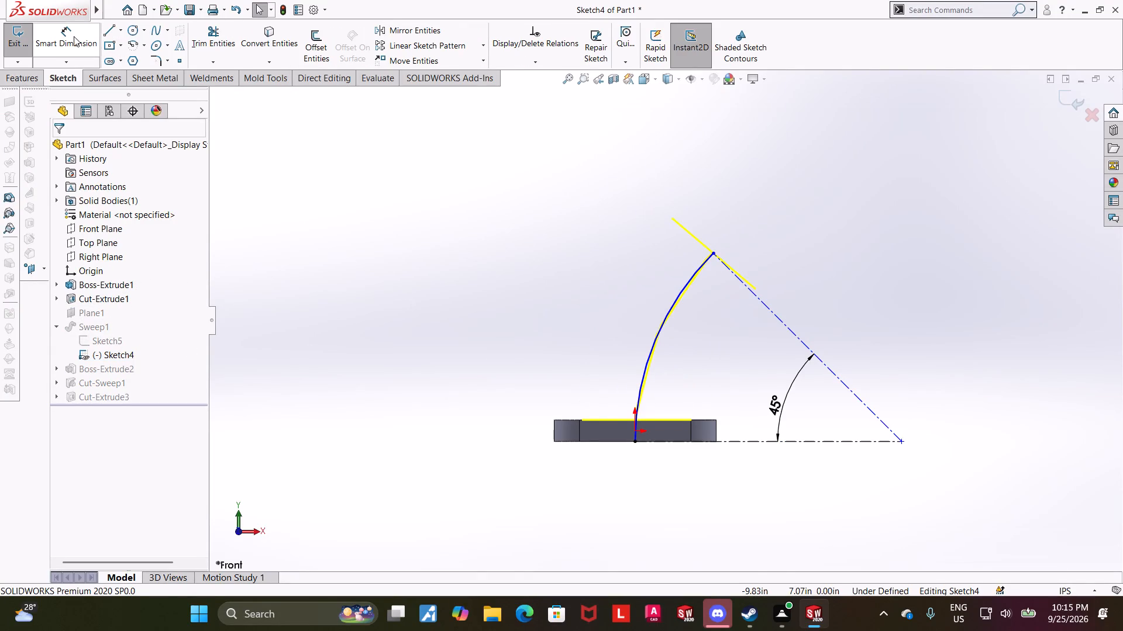
left_click(73, 36)
left_click(714, 254)
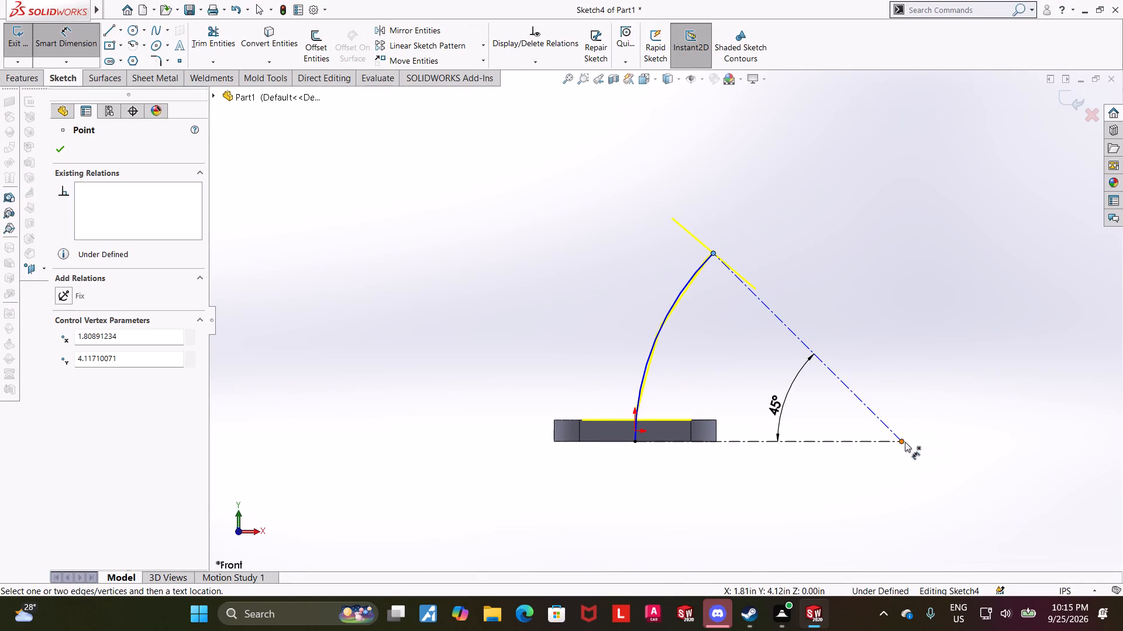
left_click(904, 442)
left_click(877, 281)
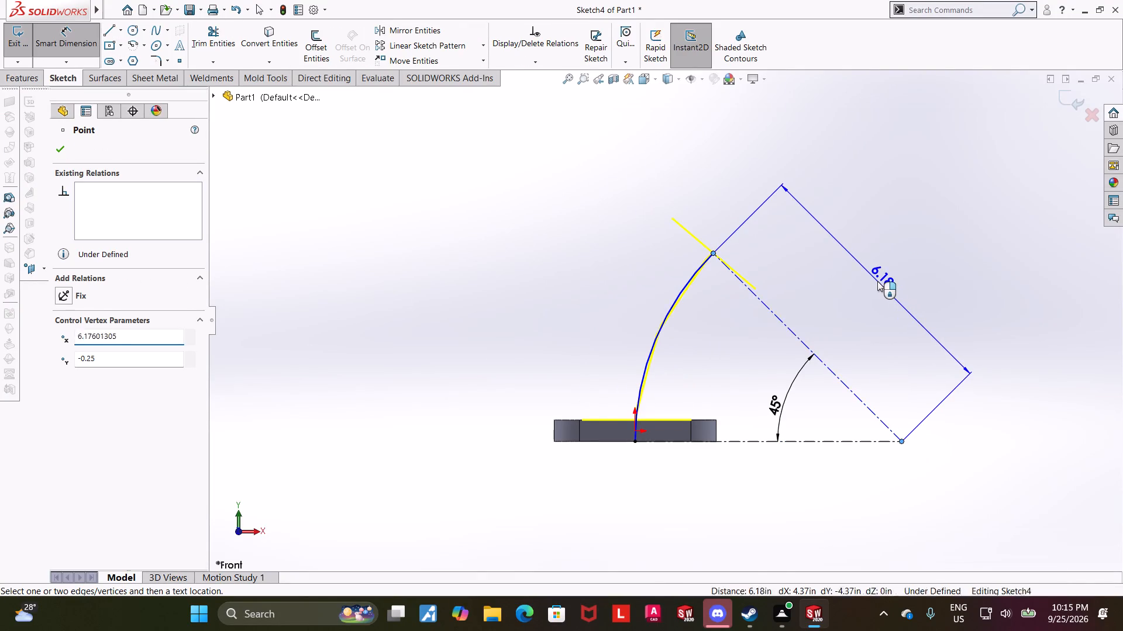
type("4.")
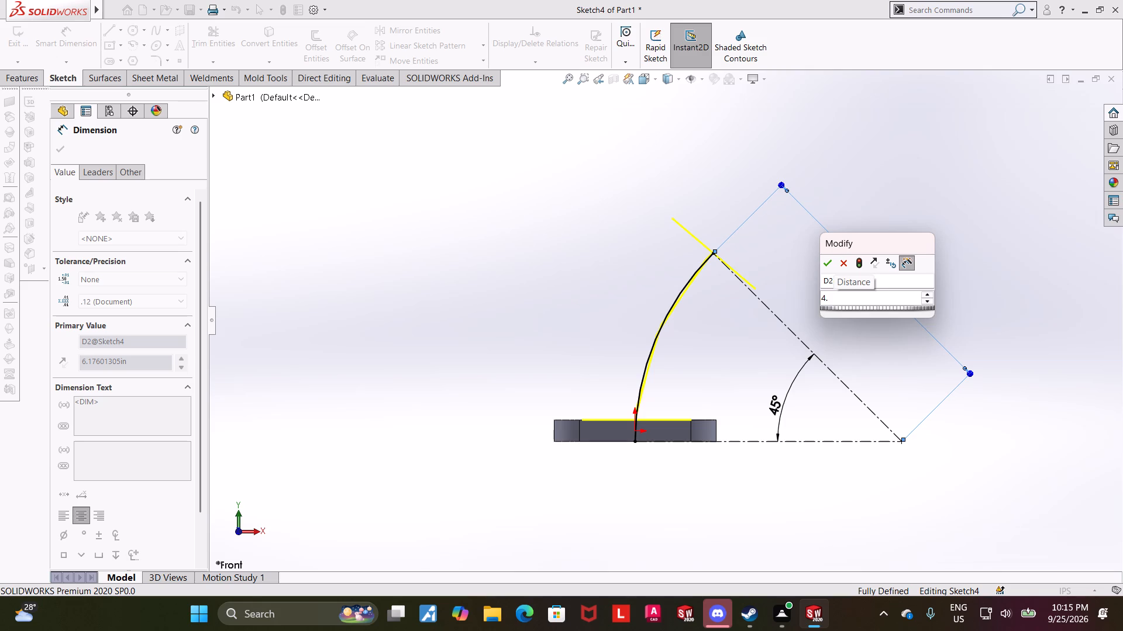
type("88")
key("Return")
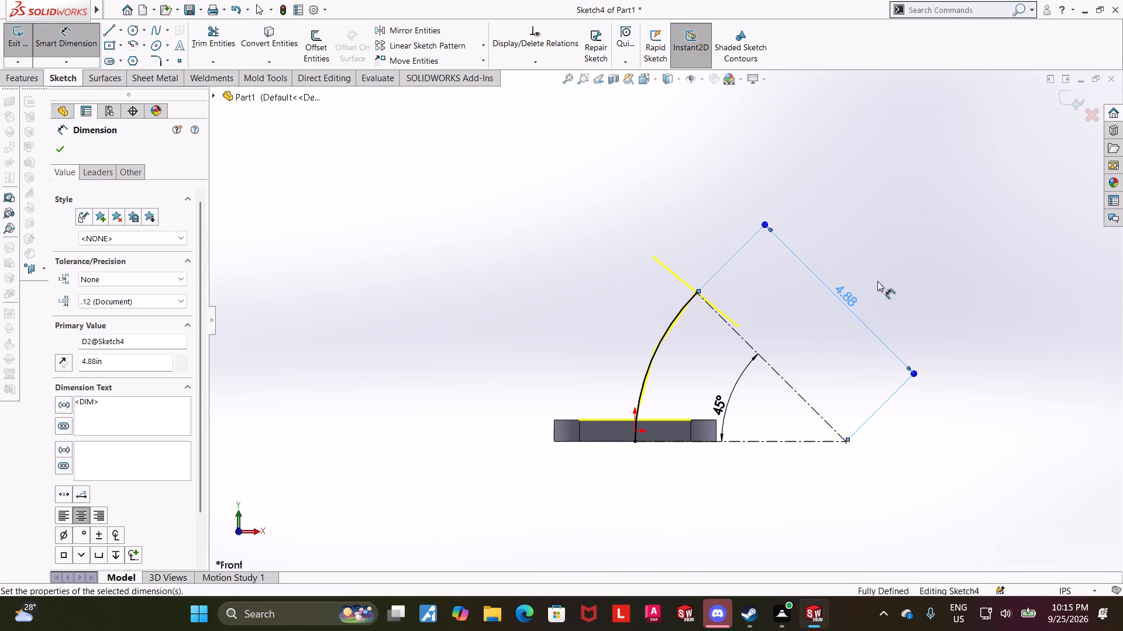
left_click(1058, 103)
left_click(1065, 97)
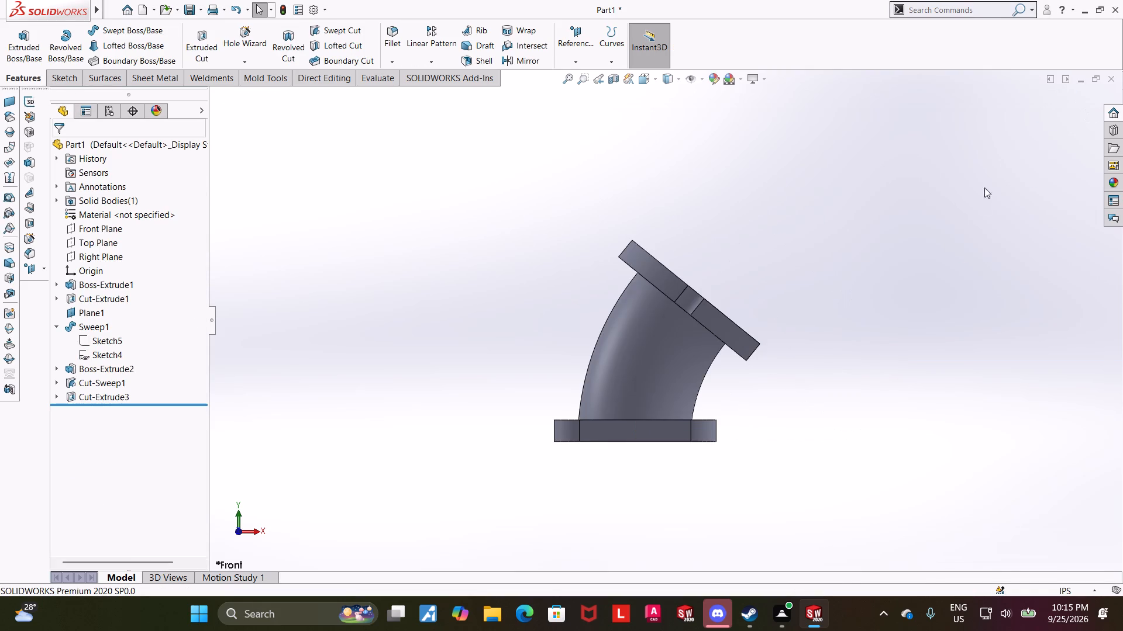
Examine the elbow from several angles and check the sweep path sketch's dimensions against the body.
middle_click_drag(963, 230, 916, 265)
left_click(864, 314)
middle_click_drag(844, 306, 840, 351)
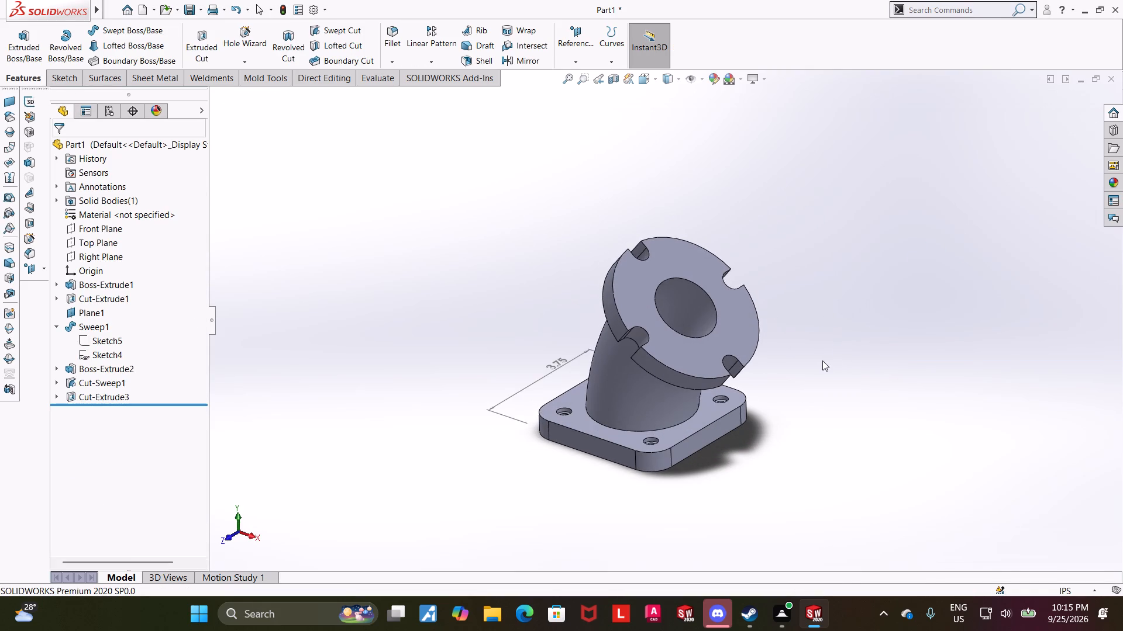
middle_click_drag(842, 356, 873, 291)
left_click(104, 351)
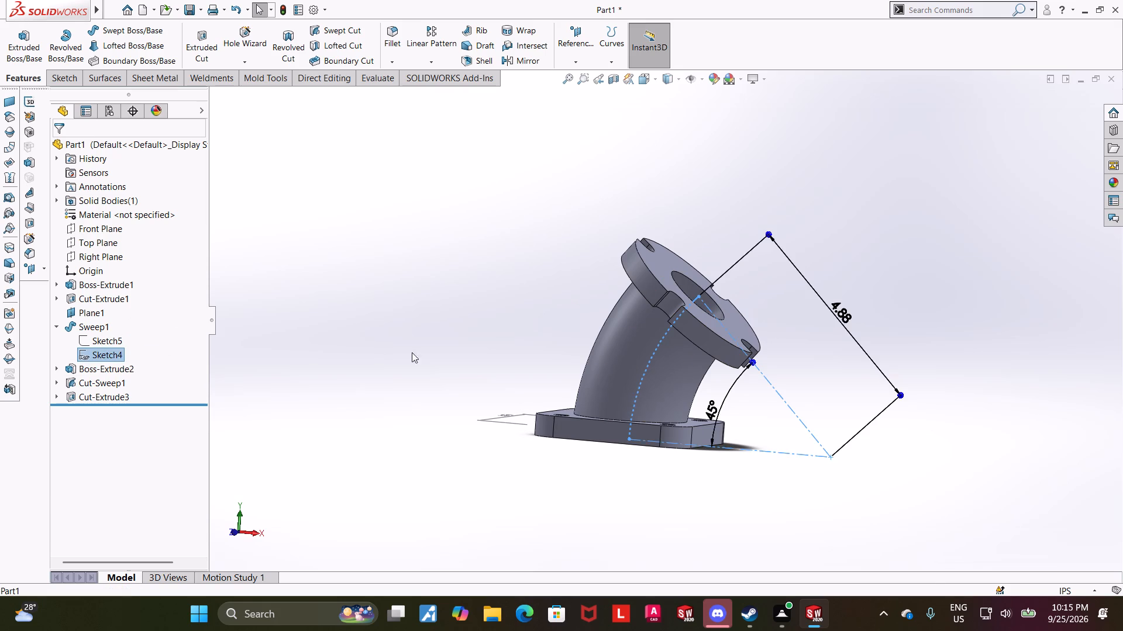
middle_click_drag(421, 345, 438, 328)
middle_click_drag(429, 321, 435, 313)
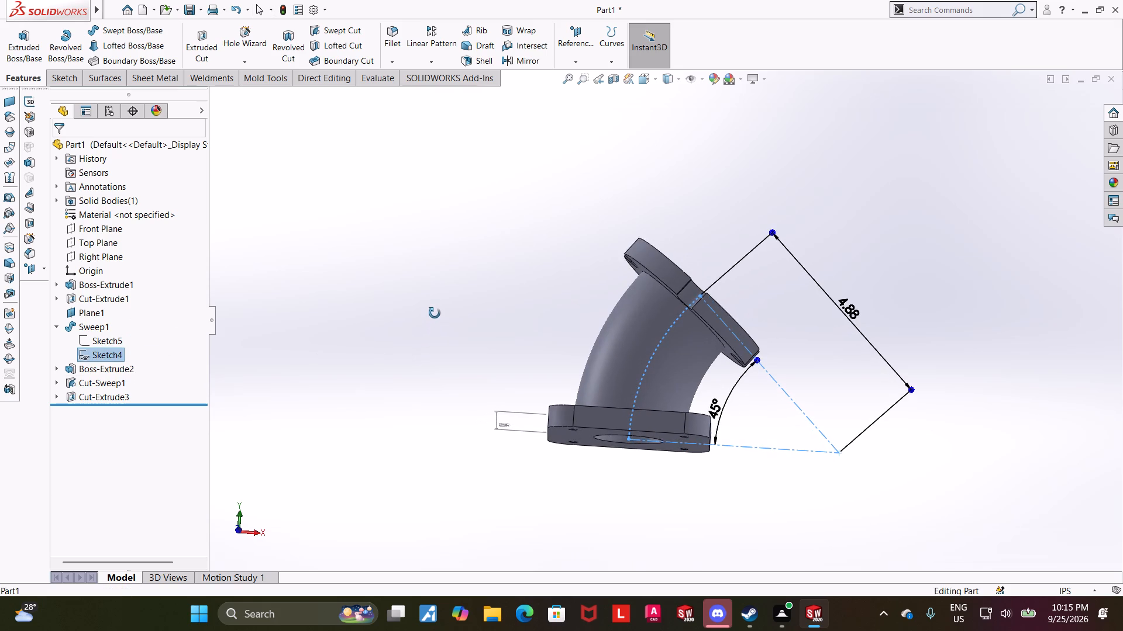
middle_click_drag(435, 313, 415, 323)
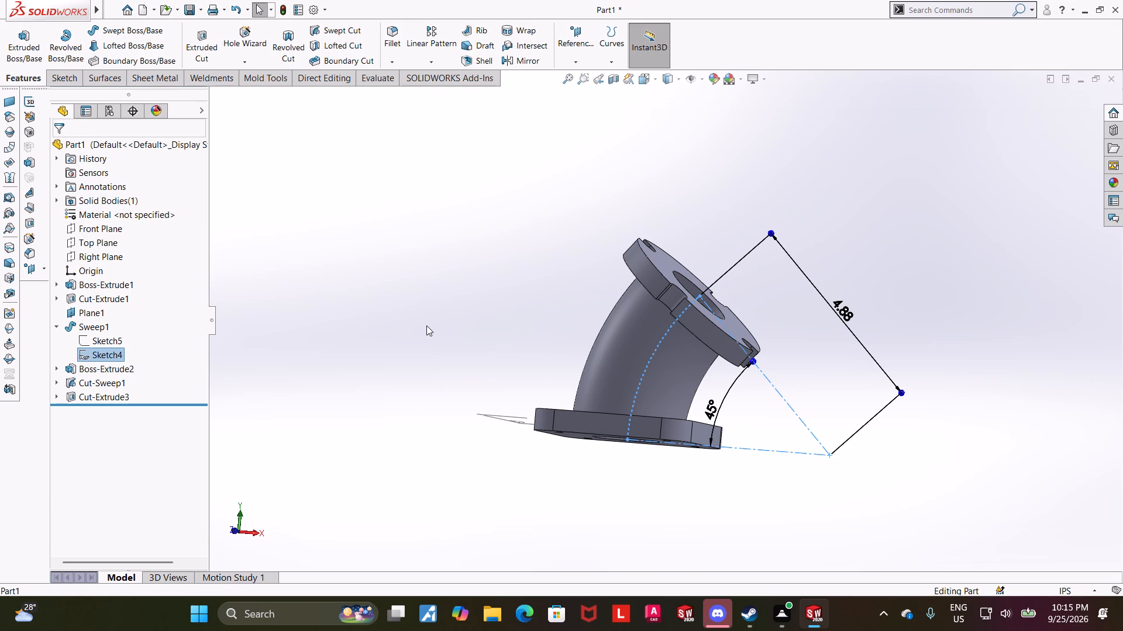
left_click(426, 325)
middle_click_drag(476, 320, 428, 388)
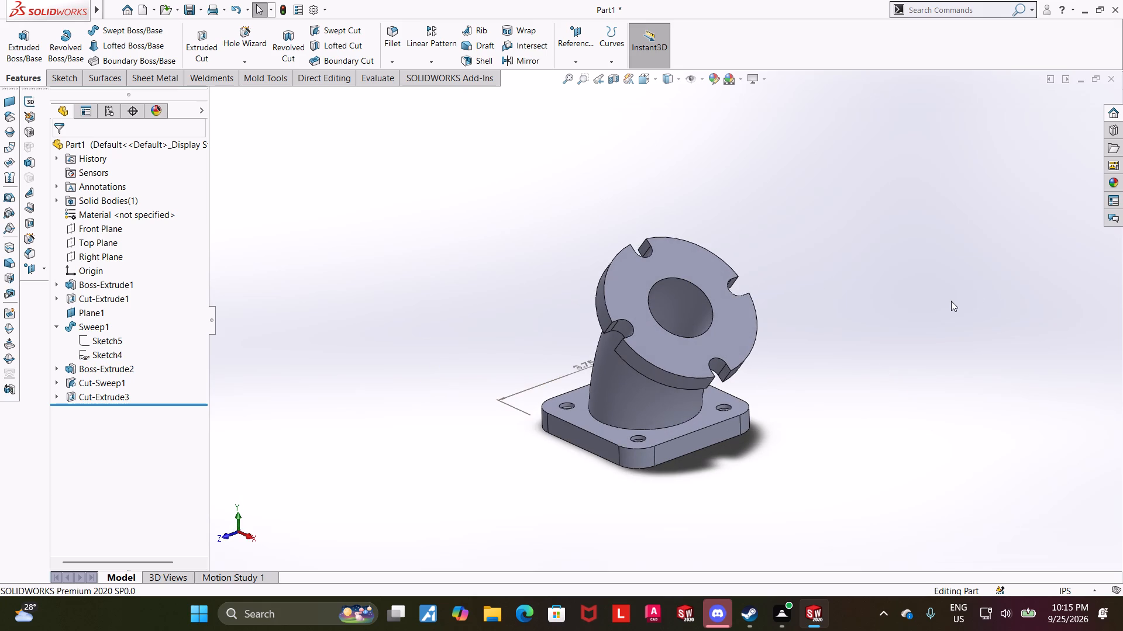
Fillet the pipe's edges where it meets the slotted flange and the square plate with a 0.12 in radius.
middle_click_drag(883, 304, 962, 294)
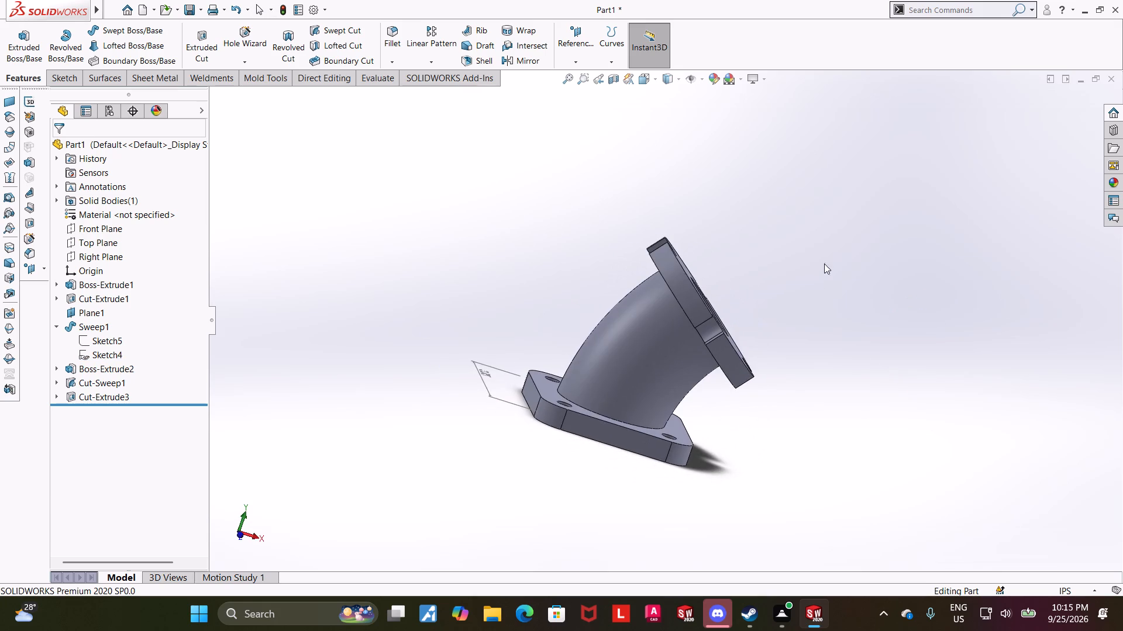
scroll(836, 264, "down", 1)
middle_click_drag(837, 262, 855, 244)
scroll(700, 279, "down", 3)
left_click(397, 43)
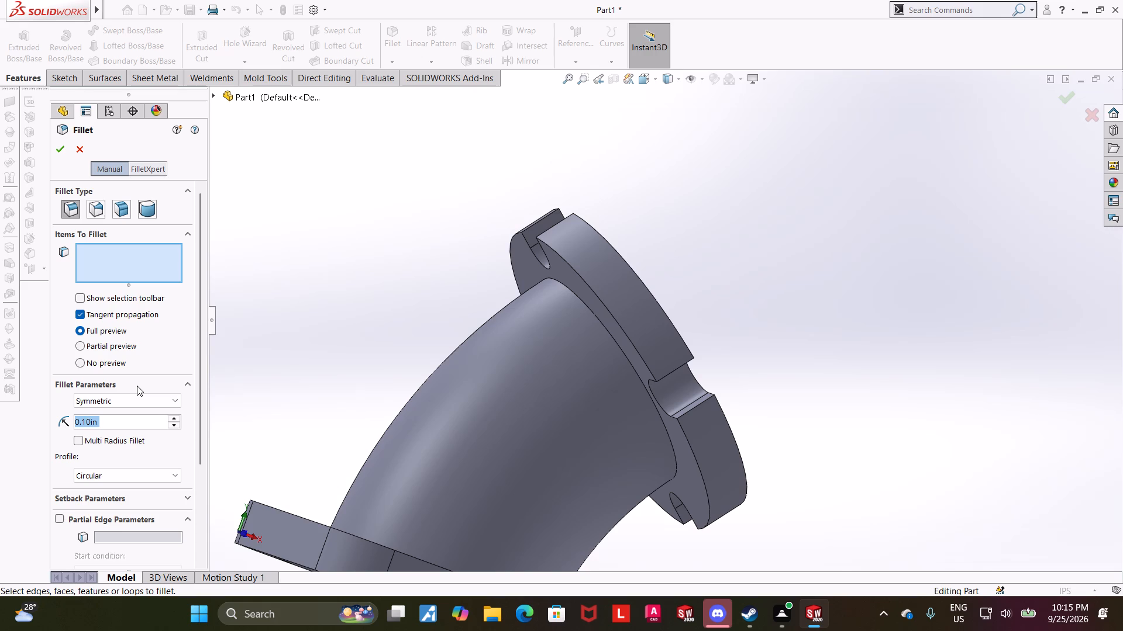
type("0.12")
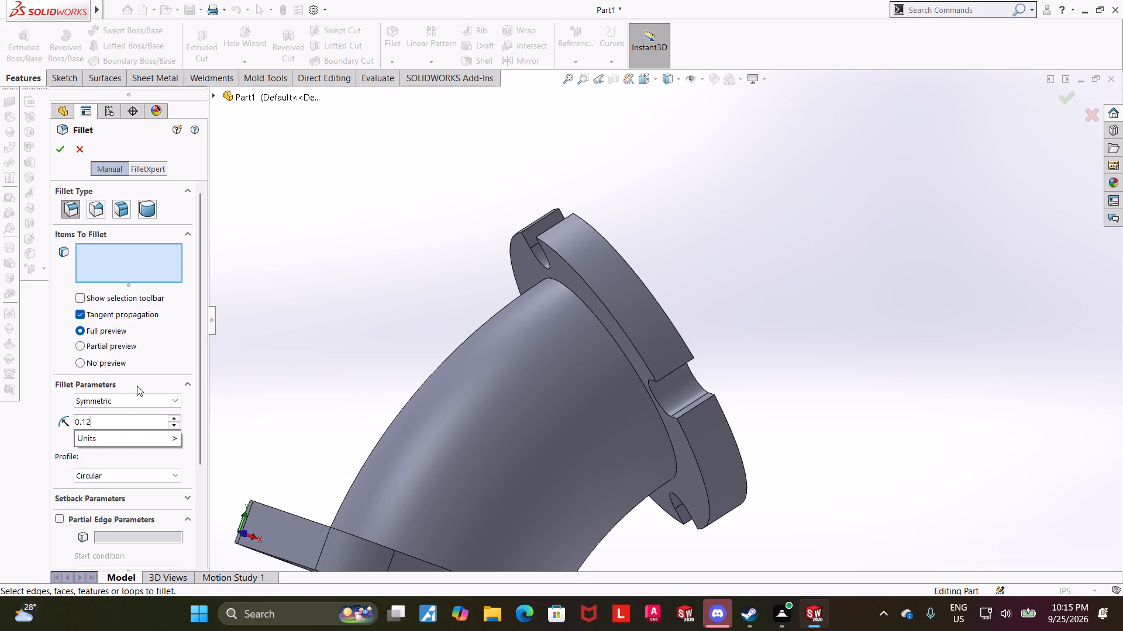
key("Return")
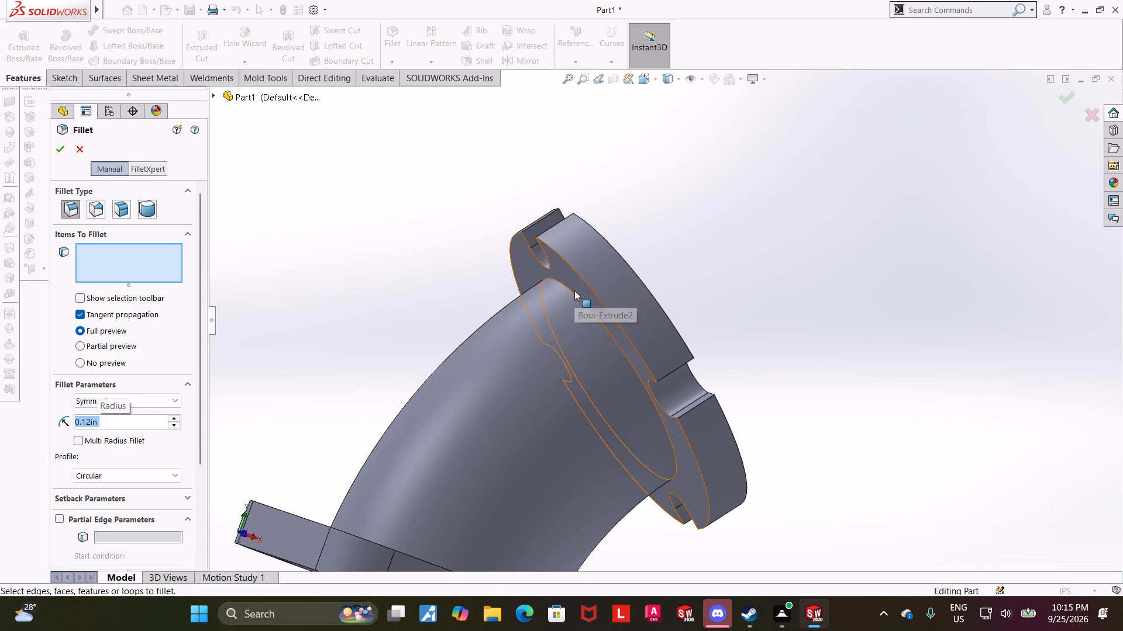
left_click(573, 292)
middle_click_drag(794, 271, 761, 345)
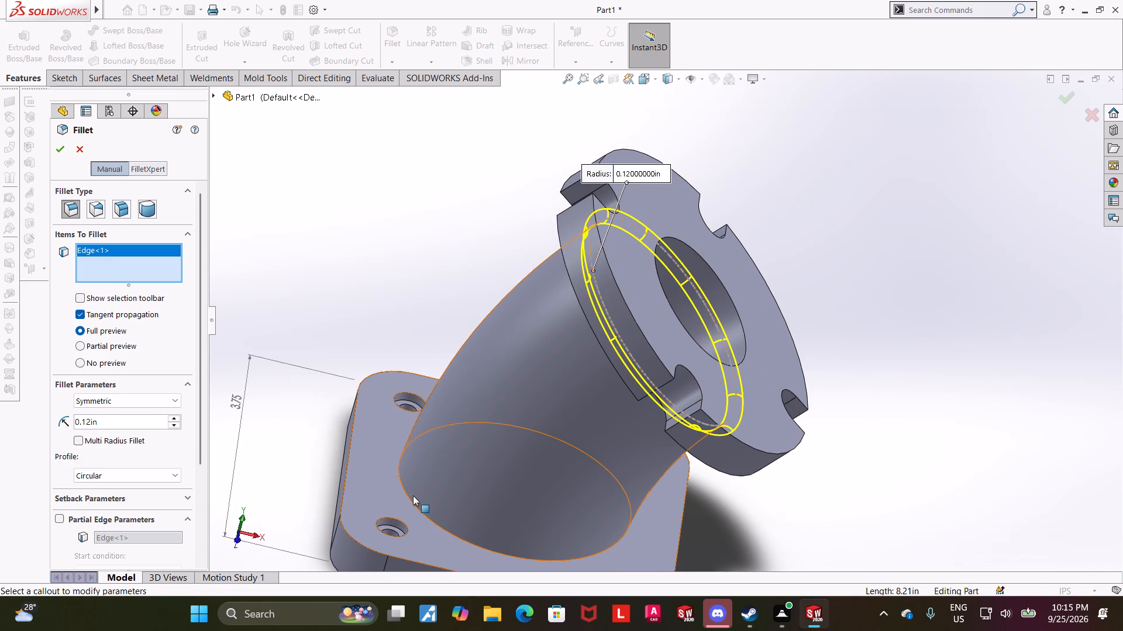
left_click(405, 491)
scroll(832, 424, "up", 3)
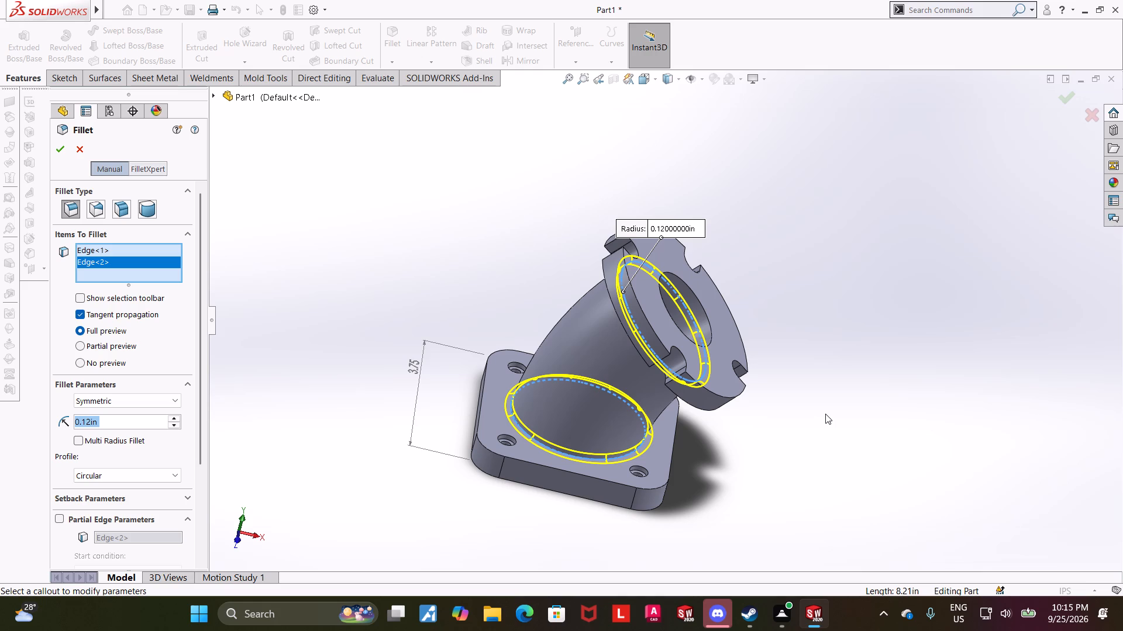
middle_click_drag(820, 418, 816, 432)
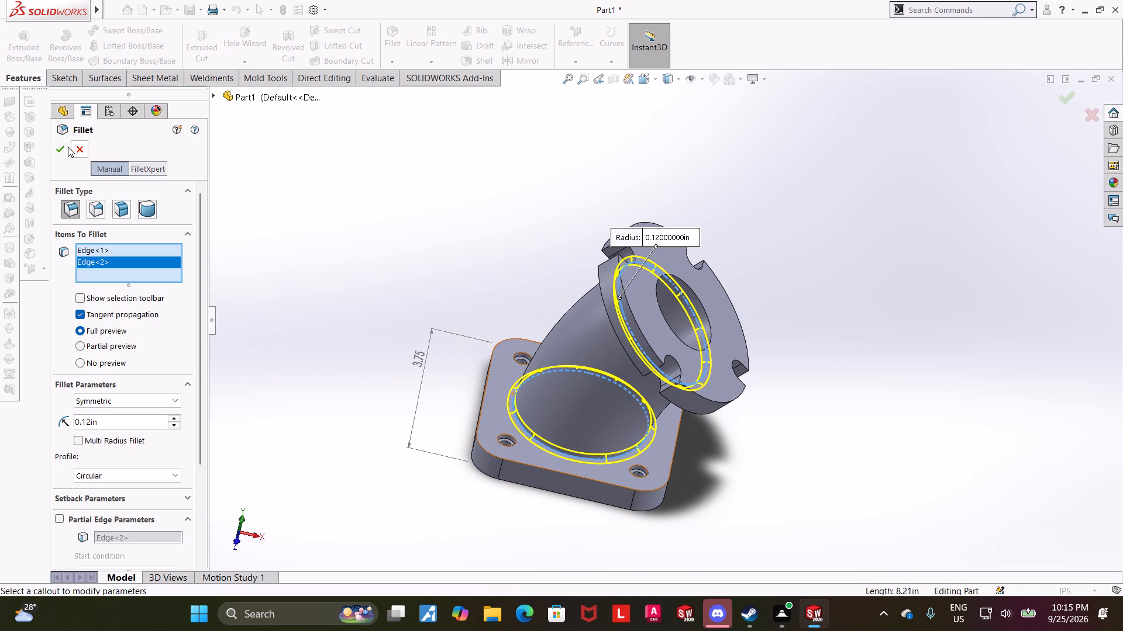
left_click(58, 150)
left_click(890, 266)
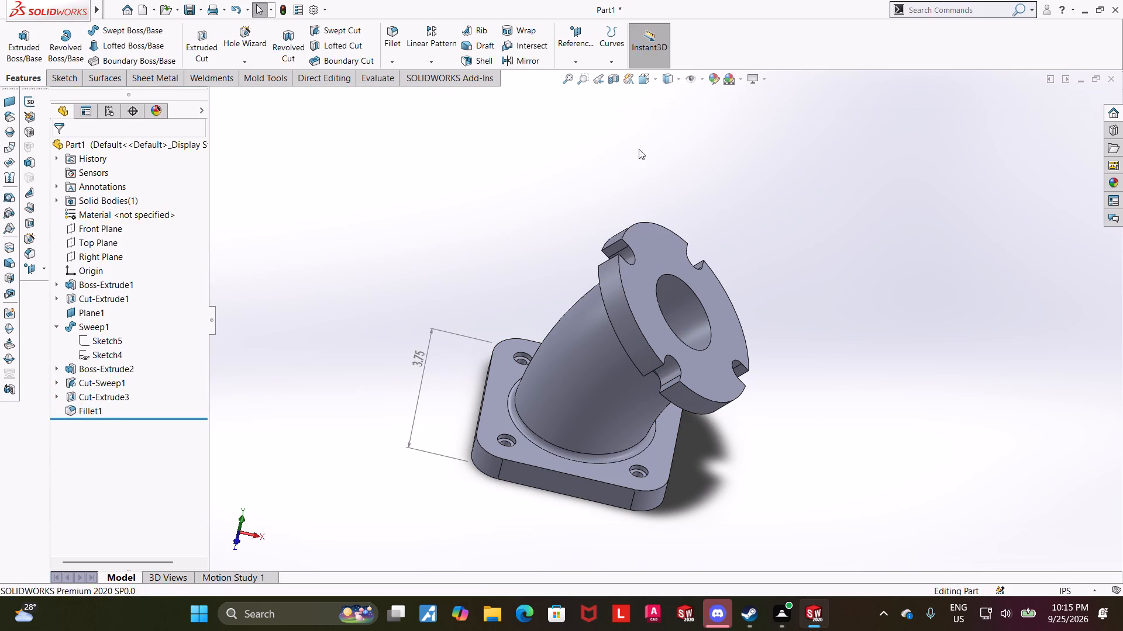
Show the elbow in isometric view.
key("ctrl+7")
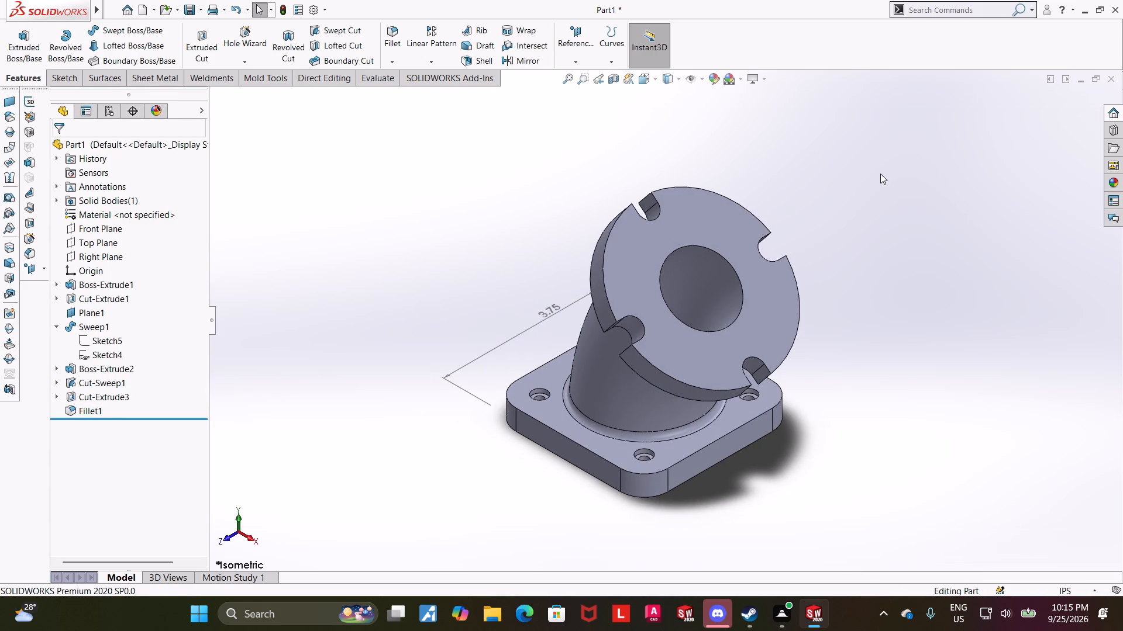
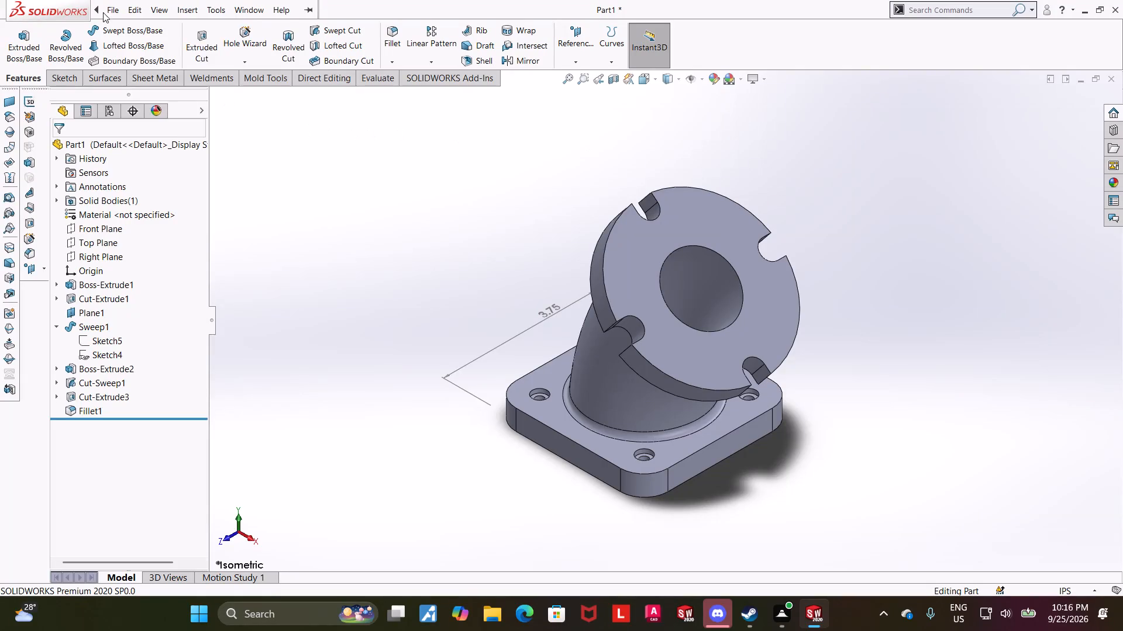
Save the part under the file name "vector 45 degree flange elbor".
left_click(176, 162)
type("vector 45 degree flange elbor")
key("space")
key("Return")
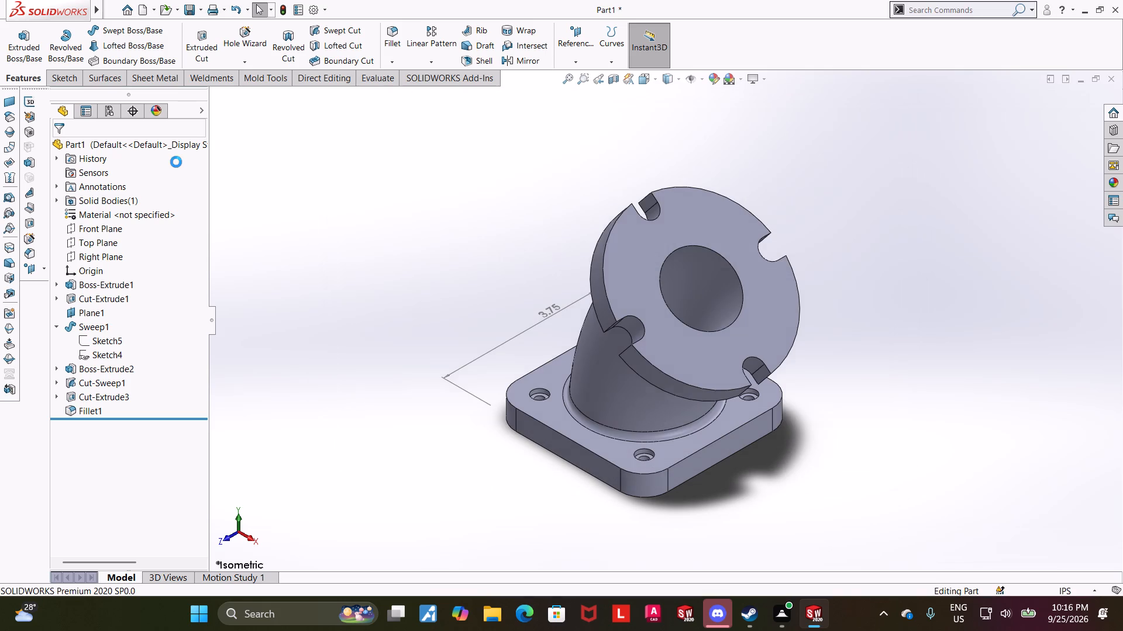
Save the part again in Downloads as a SOLIDWORKS part with the corrected name "vector 45 degree flange elbow".
left_click(143, 160)
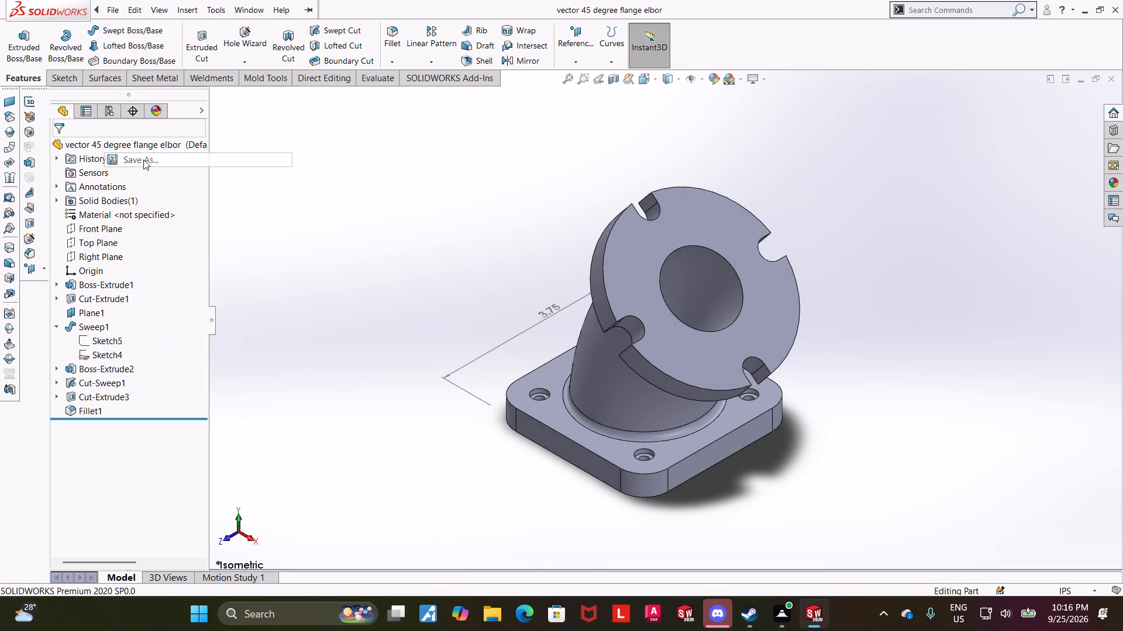
left_click(567, 305)
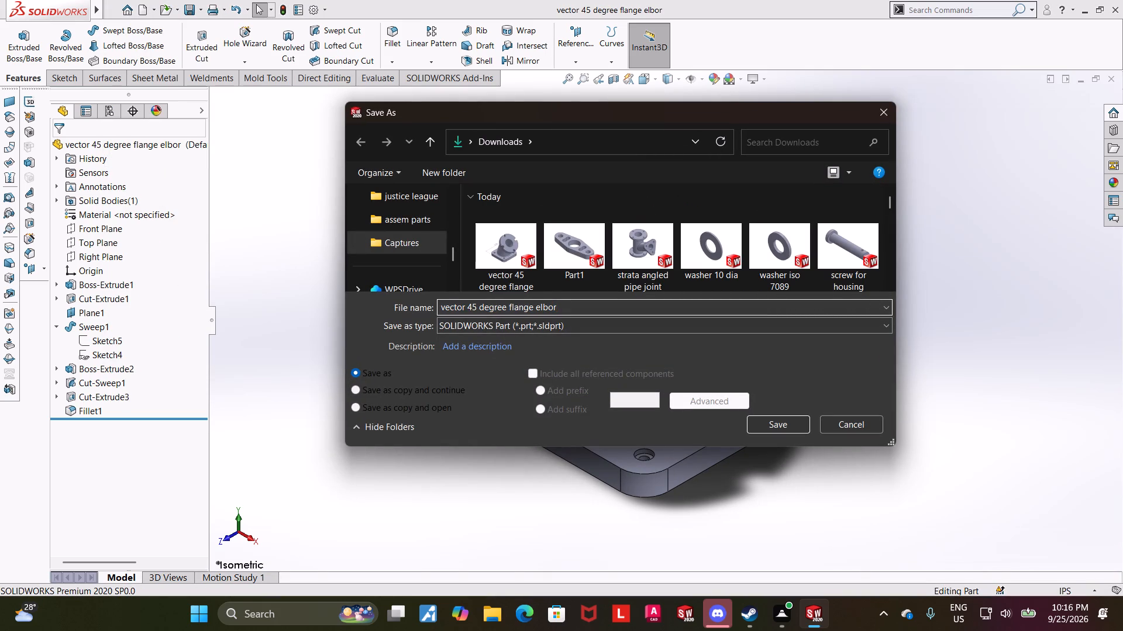
key("BackSpace")
key("2")
key("BackSpace")
key("w")
left_click(769, 423)
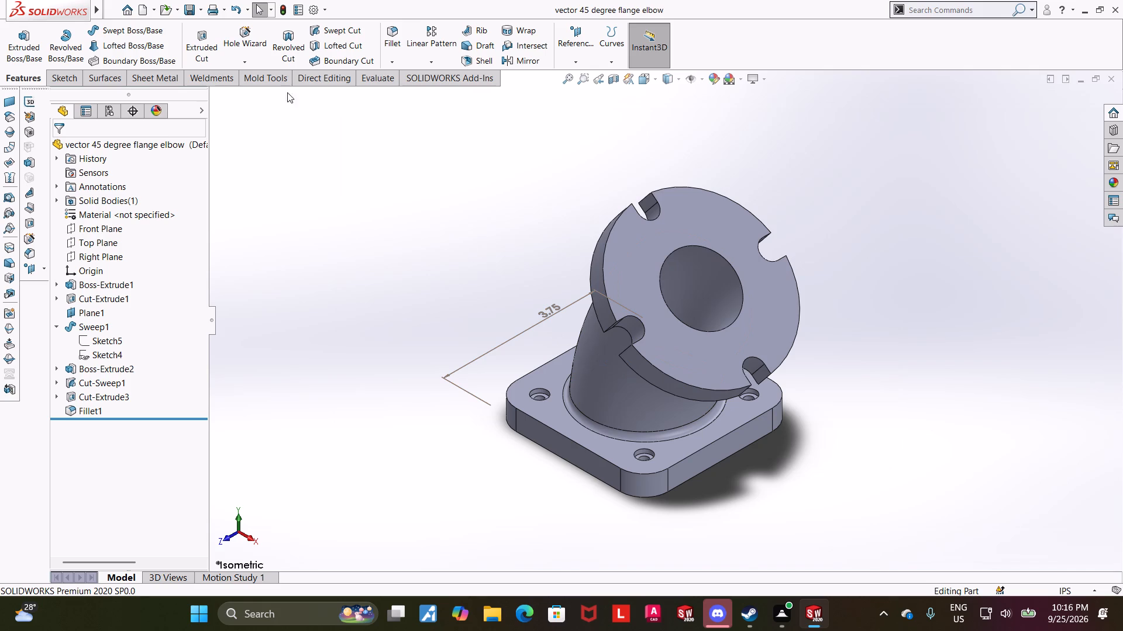
Save a PDF copy of the part in Downloads, named "vector 45 degree flange elbow".
left_click(131, 158)
left_click(574, 327)
left_click(616, 91)
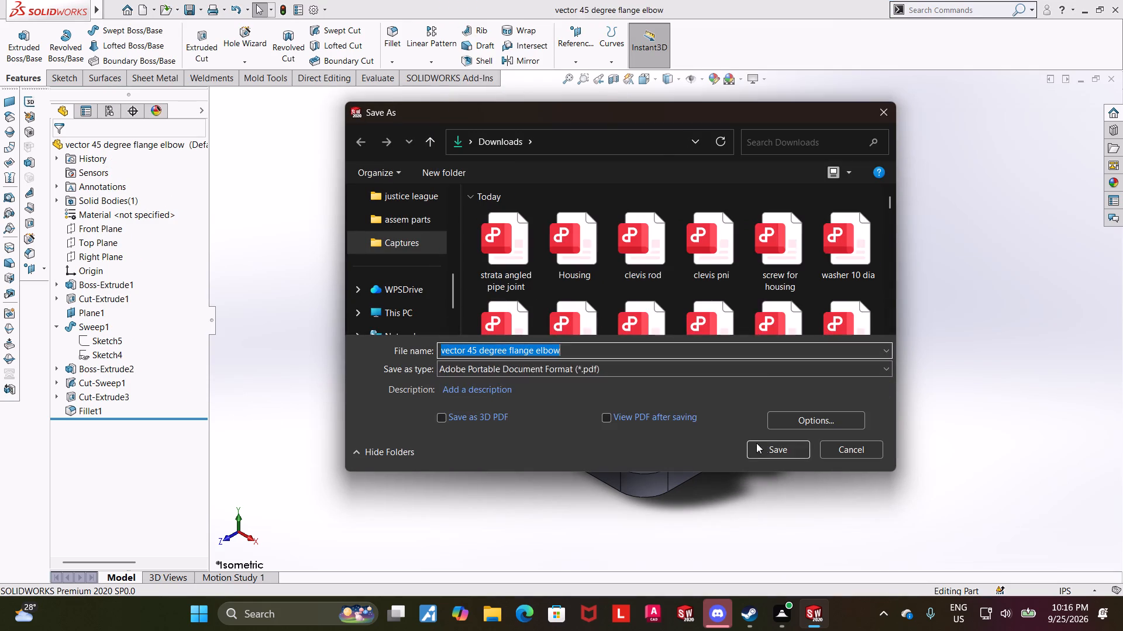
left_click(762, 446)
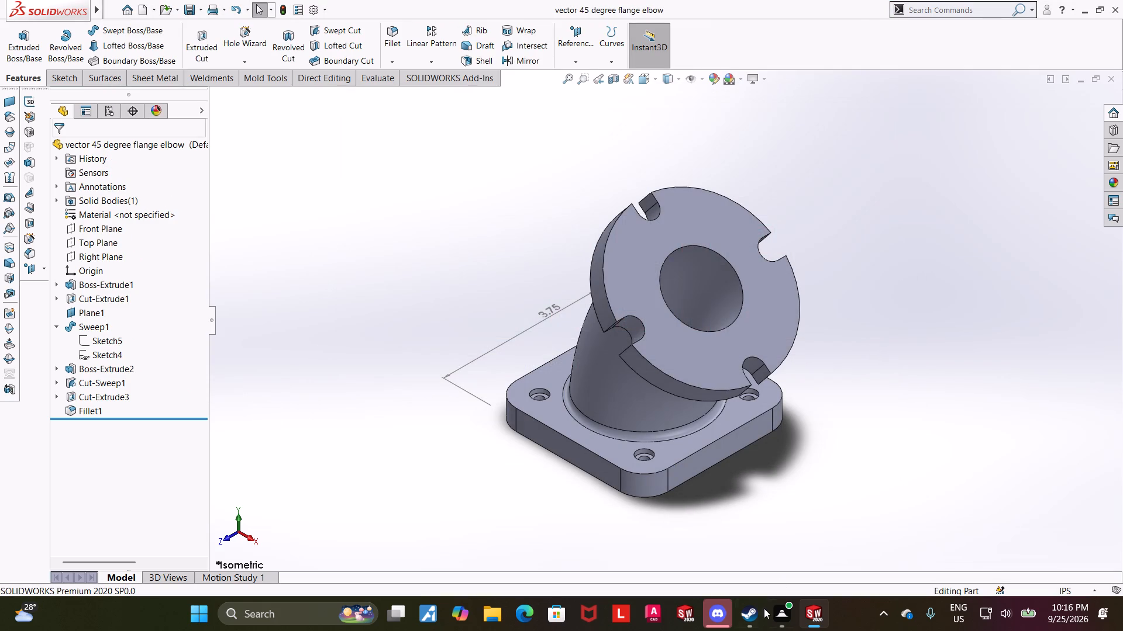